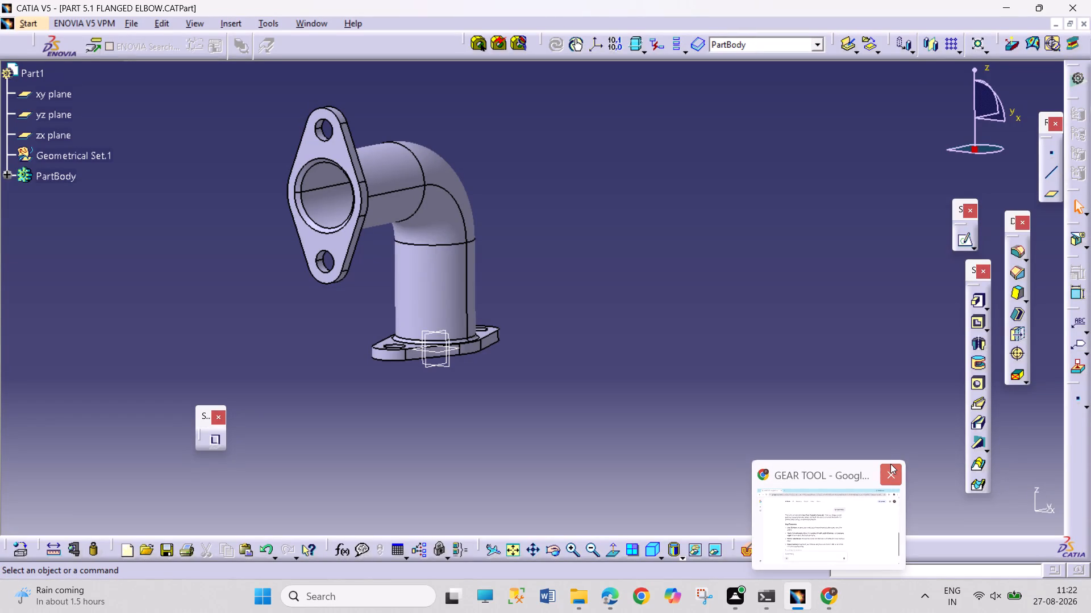
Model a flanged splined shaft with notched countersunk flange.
Close the GEAR TOOL browser window and the open PART 5.1 FLANGED ELBOW and Product1 documents.
{"action": "left_click", "coordinate": [890, 464]}
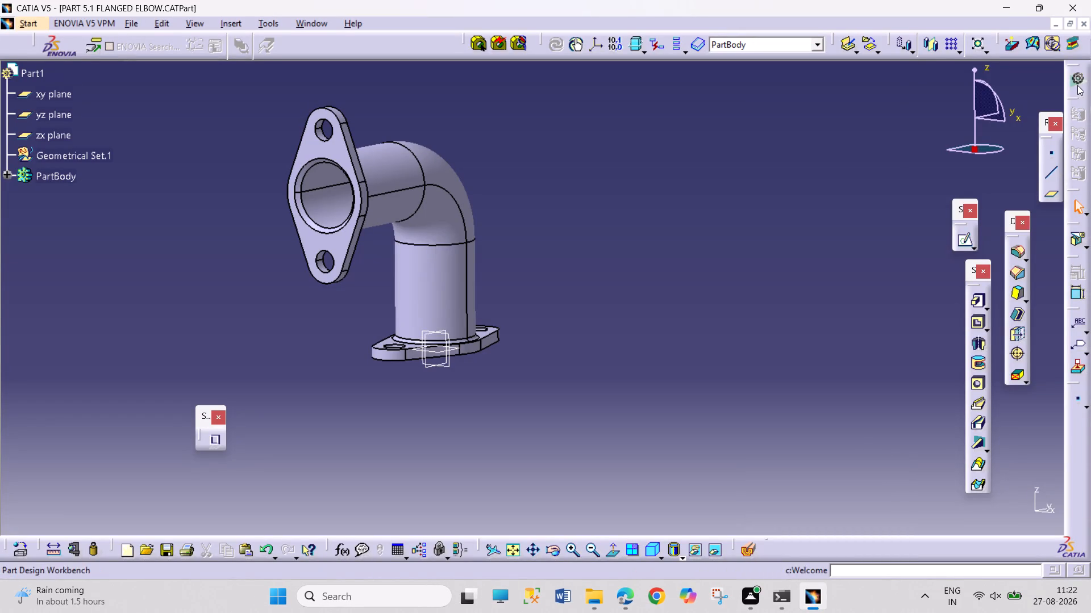
{"action": "left_click", "coordinate": [1083, 27]}
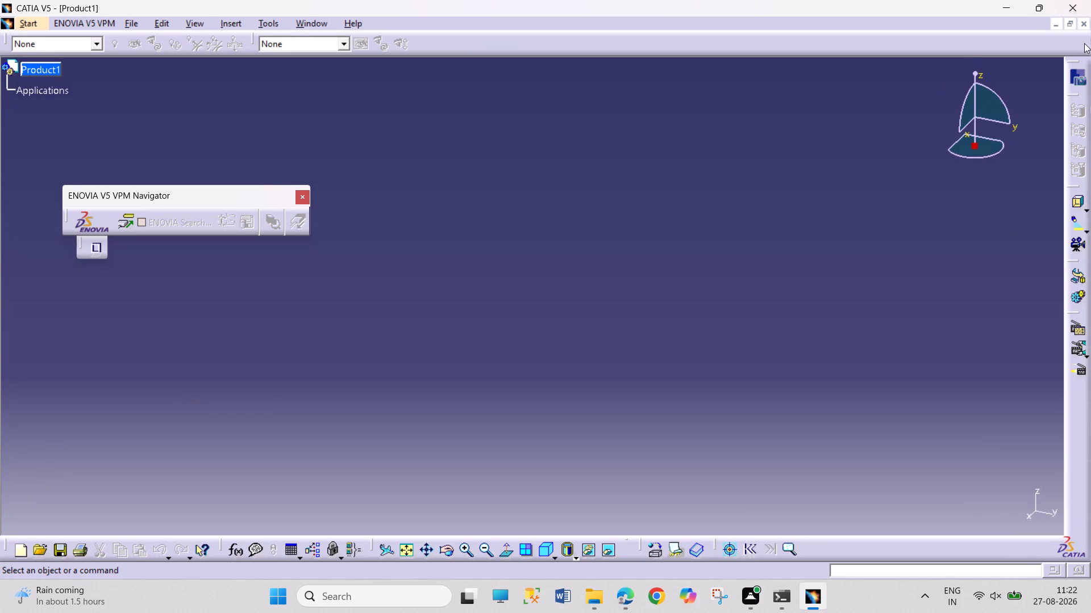
{"action": "left_click", "coordinate": [1083, 25]}
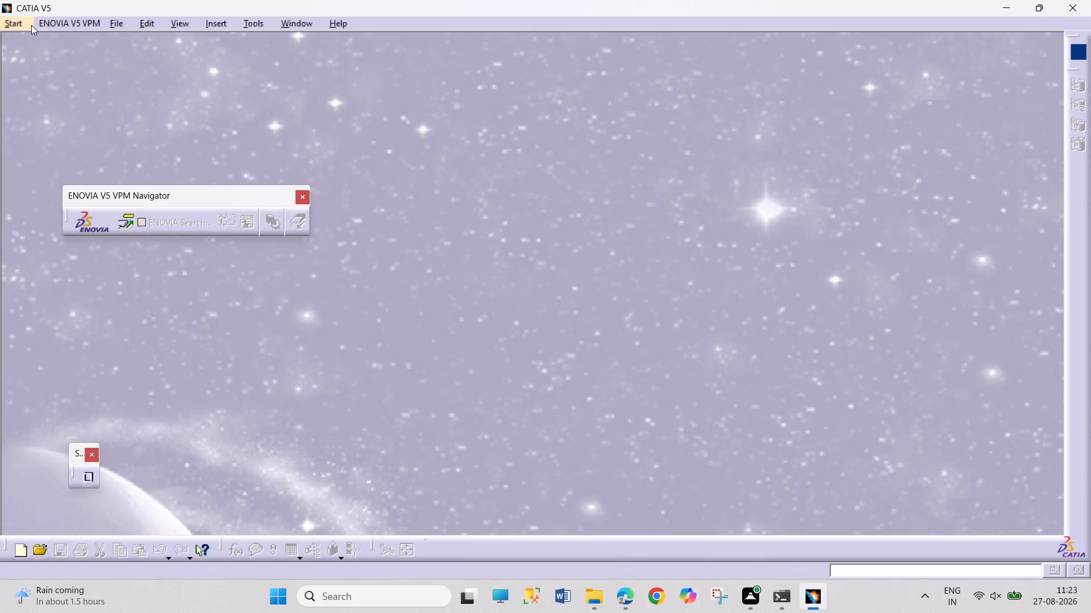
Start a new part in the Part Design workbench.
{"action": "left_click", "coordinate": [31, 25]}
{"action": "left_click", "coordinate": [52, 61]}
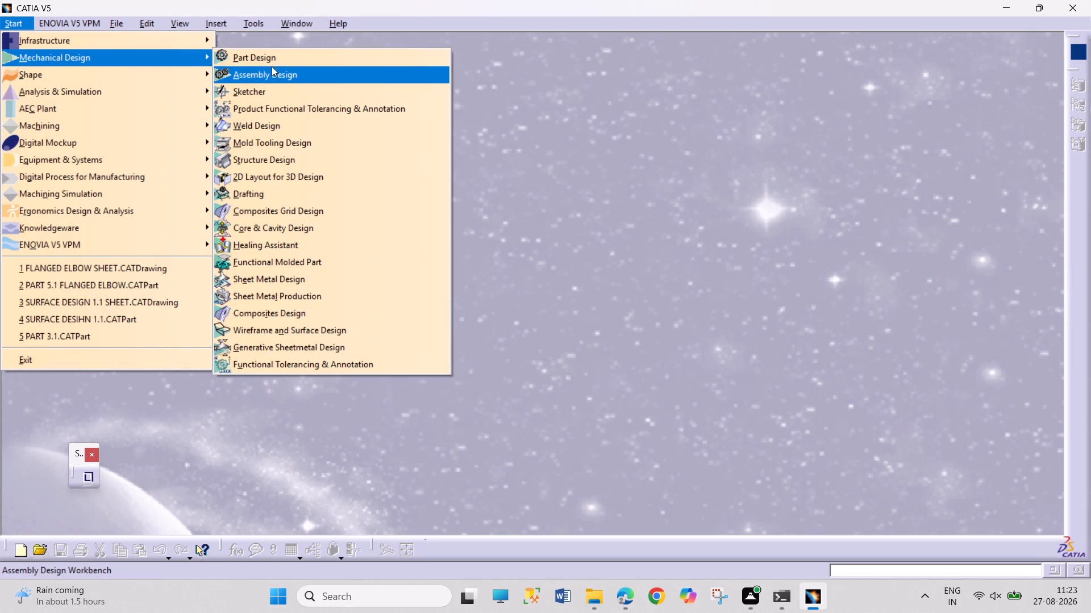
{"action": "left_click", "coordinate": [309, 58]}
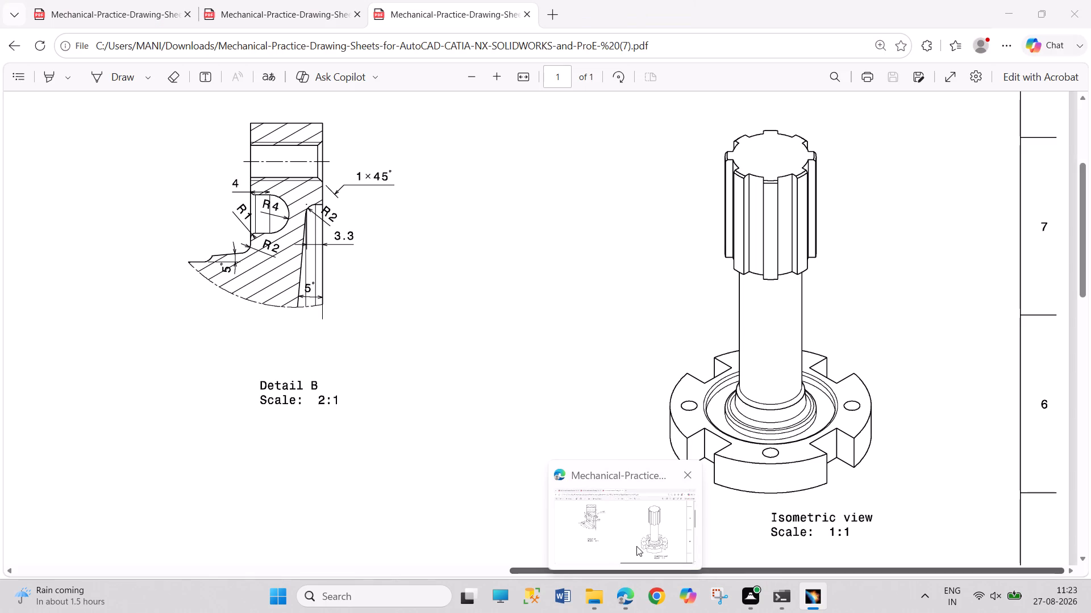
Switch to Edge and examine practice drawing sheet (7) of the splined flanged shaft: Detail B, isometric view, front view and title block.
{"action": "left_click", "coordinate": [636, 546]}
{"action": "scroll", "coordinate": [642, 532], "scroll_direction": "down", "scroll_amount": 5}
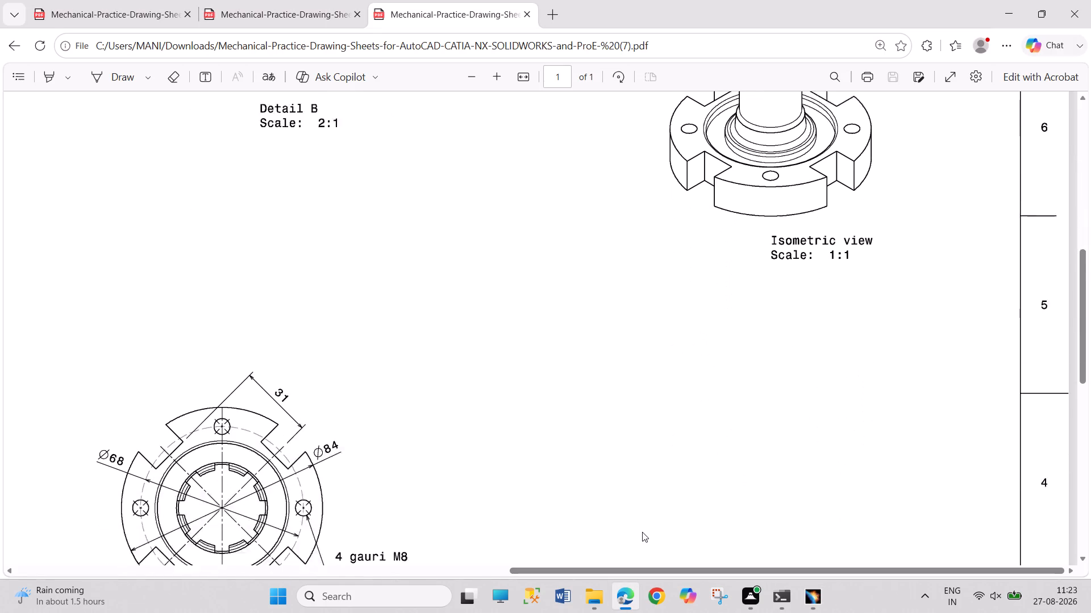
{"action": "scroll", "coordinate": [643, 531], "scroll_direction": "down", "scroll_amount": 2}
{"action": "scroll", "coordinate": [643, 531], "scroll_direction": "up", "scroll_amount": 3}
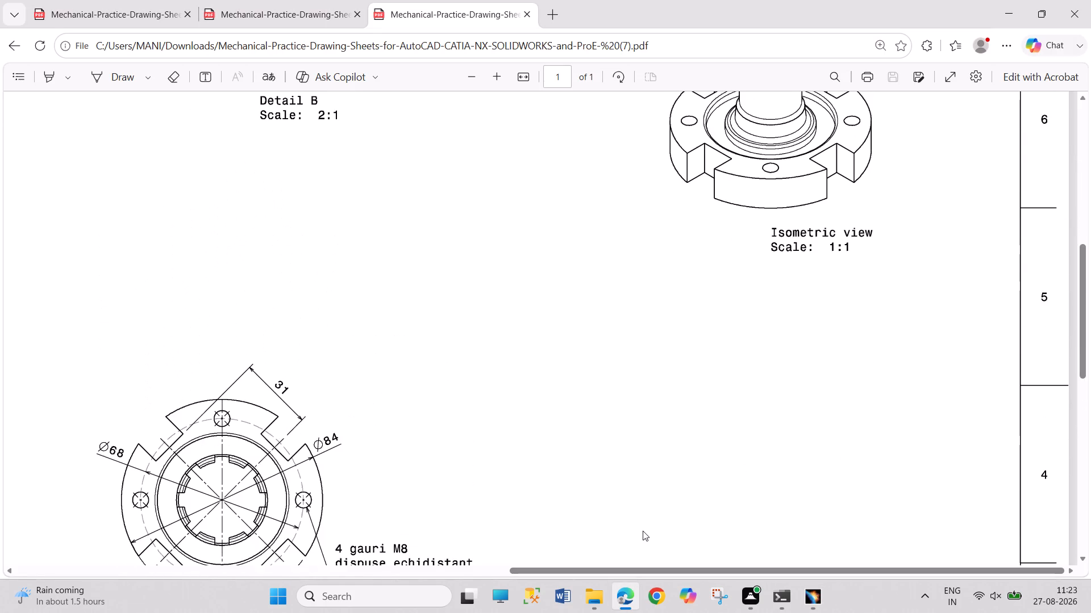
{"action": "scroll", "coordinate": [643, 531], "scroll_direction": "up", "scroll_amount": 4}
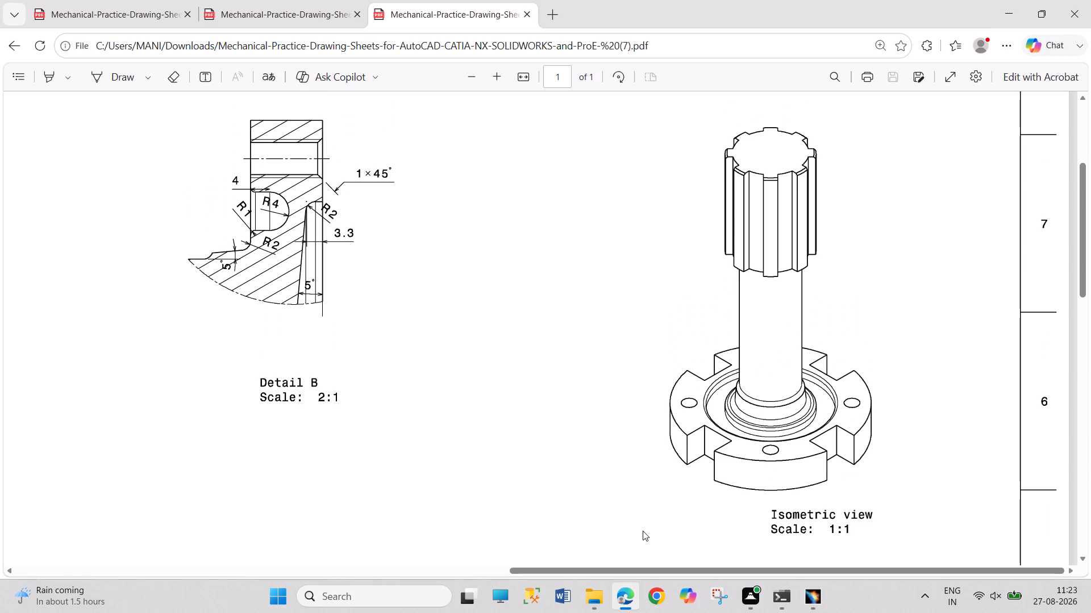
{"action": "scroll", "coordinate": [643, 531], "scroll_direction": "down", "scroll_amount": 4}
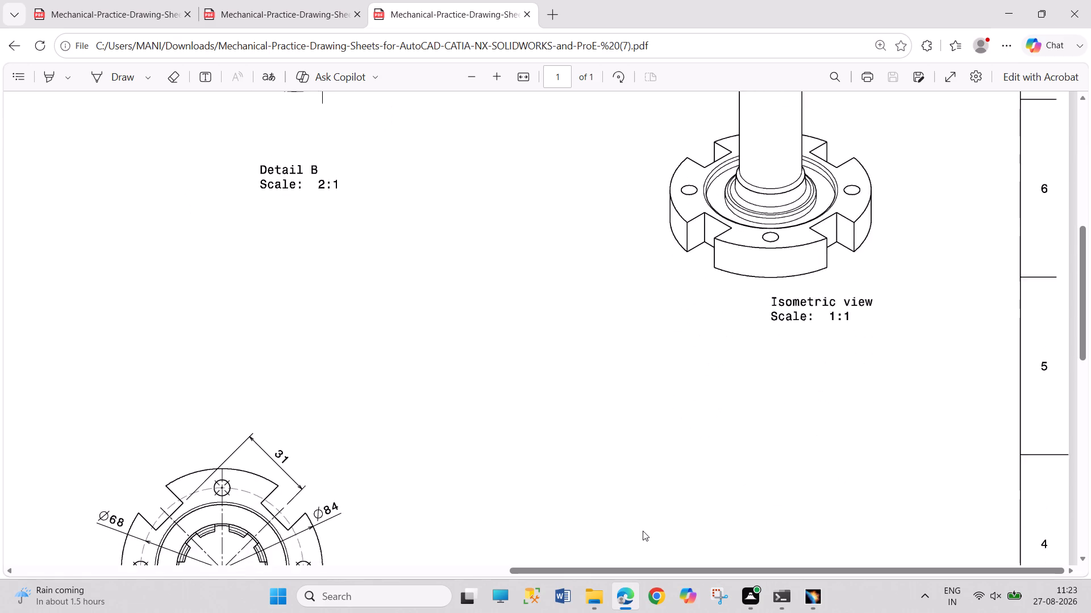
{"action": "scroll", "coordinate": [643, 531], "scroll_direction": "down", "scroll_amount": 4}
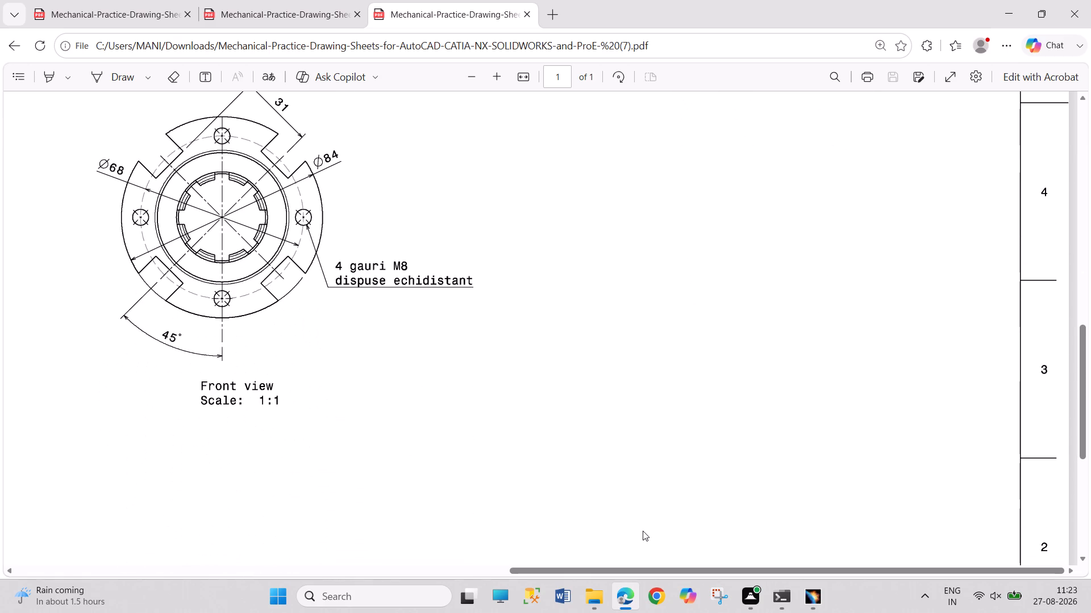
{"action": "scroll", "coordinate": [643, 531], "scroll_direction": "up", "scroll_amount": 8}
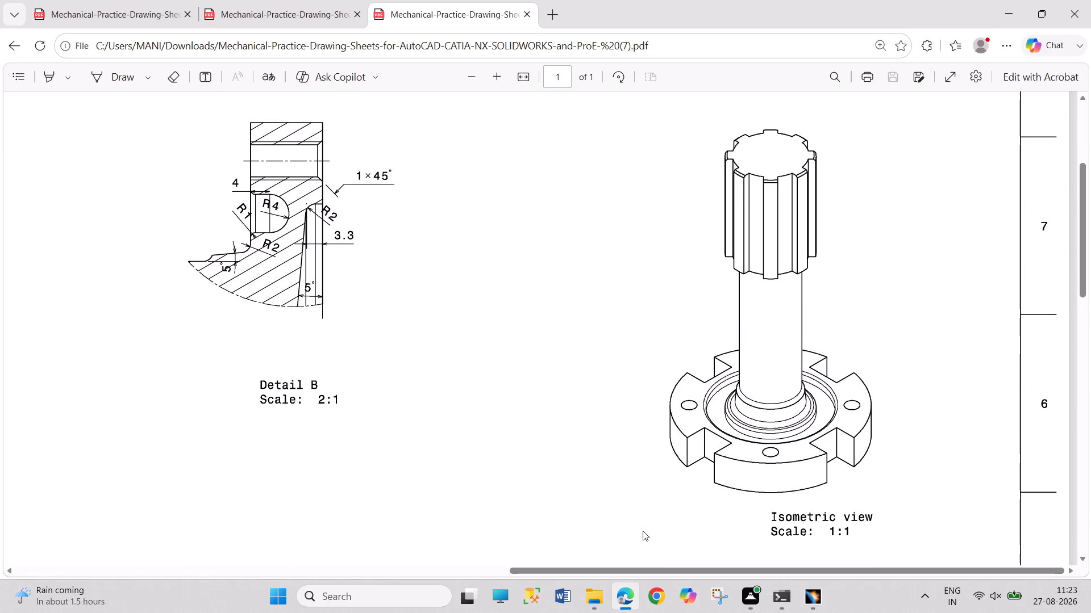
{"action": "scroll", "coordinate": [643, 531], "scroll_direction": "down", "scroll_amount": 7}
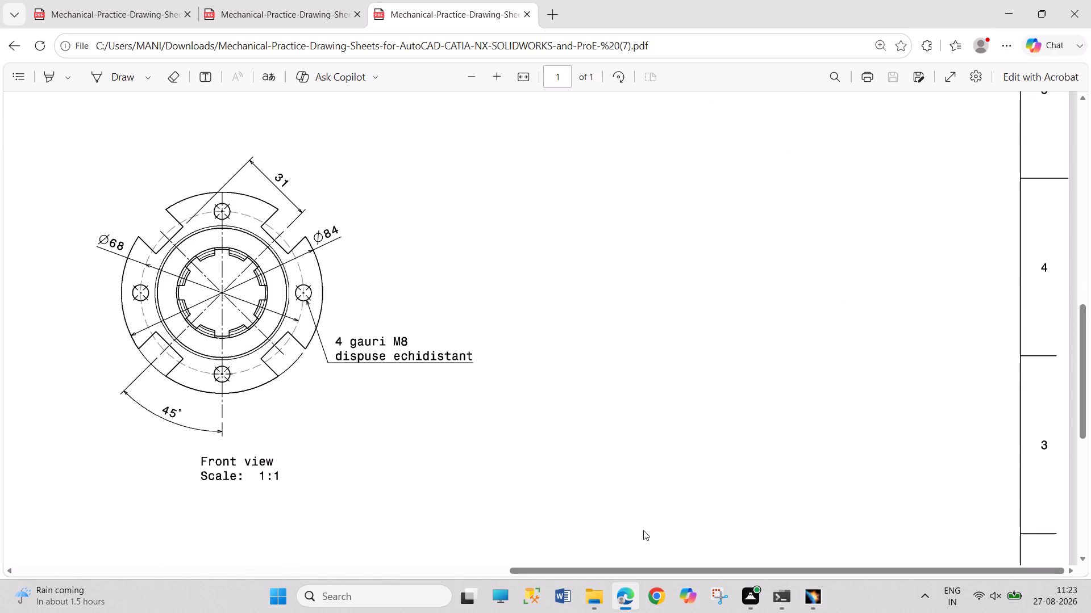
{"action": "scroll", "coordinate": [643, 530], "scroll_direction": "up", "scroll_amount": 7}
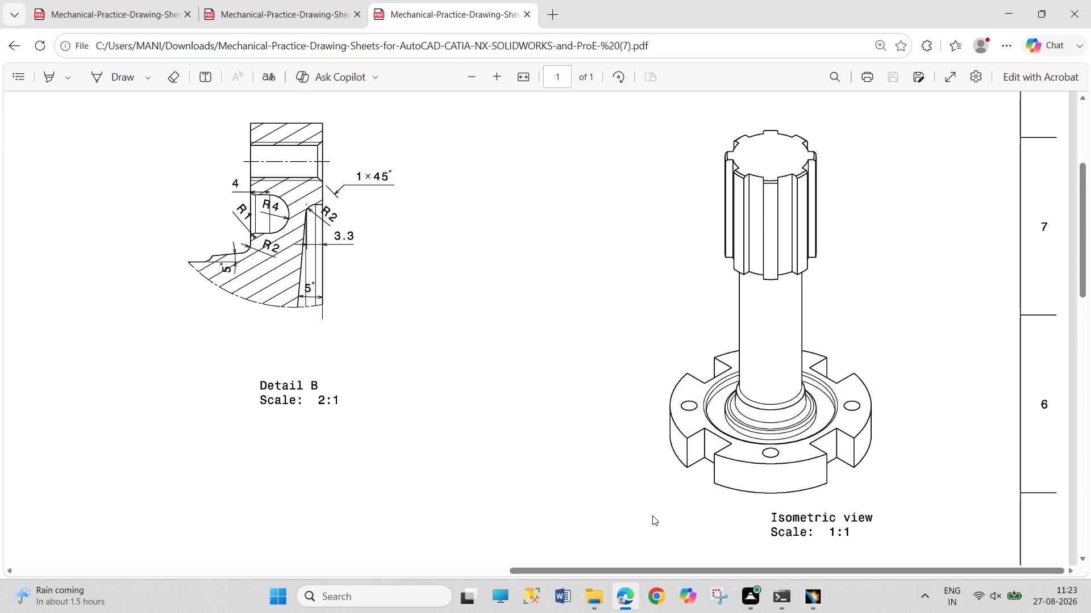
{"action": "scroll", "coordinate": [652, 515], "scroll_direction": "down", "scroll_amount": 2}
{"action": "scroll", "coordinate": [653, 515], "scroll_direction": "up", "scroll_amount": 1}
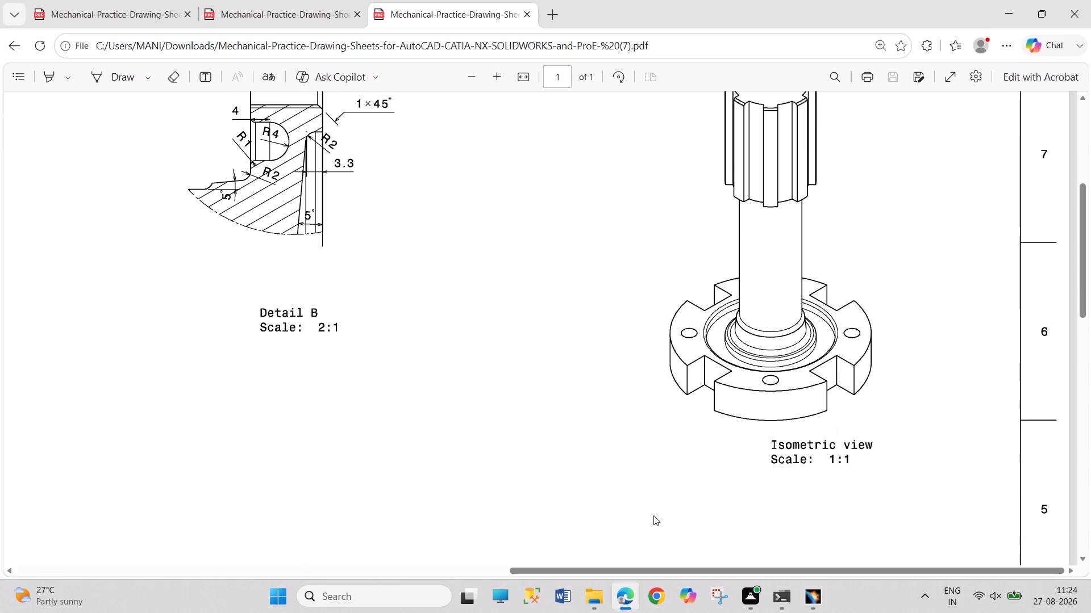
{"action": "scroll", "coordinate": [653, 515], "scroll_direction": "down", "scroll_amount": 1}
{"action": "scroll", "coordinate": [653, 515], "scroll_direction": "up", "scroll_amount": 2}
{"action": "scroll", "coordinate": [653, 515], "scroll_direction": "down", "scroll_amount": 4}
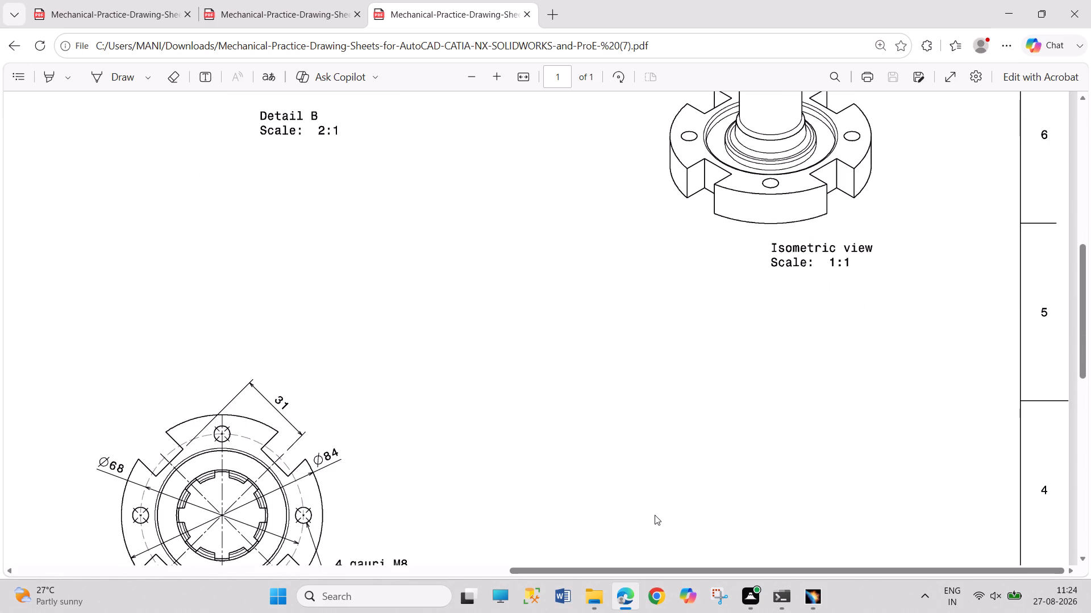
{"action": "scroll", "coordinate": [656, 514], "scroll_direction": "up", "scroll_amount": 4}
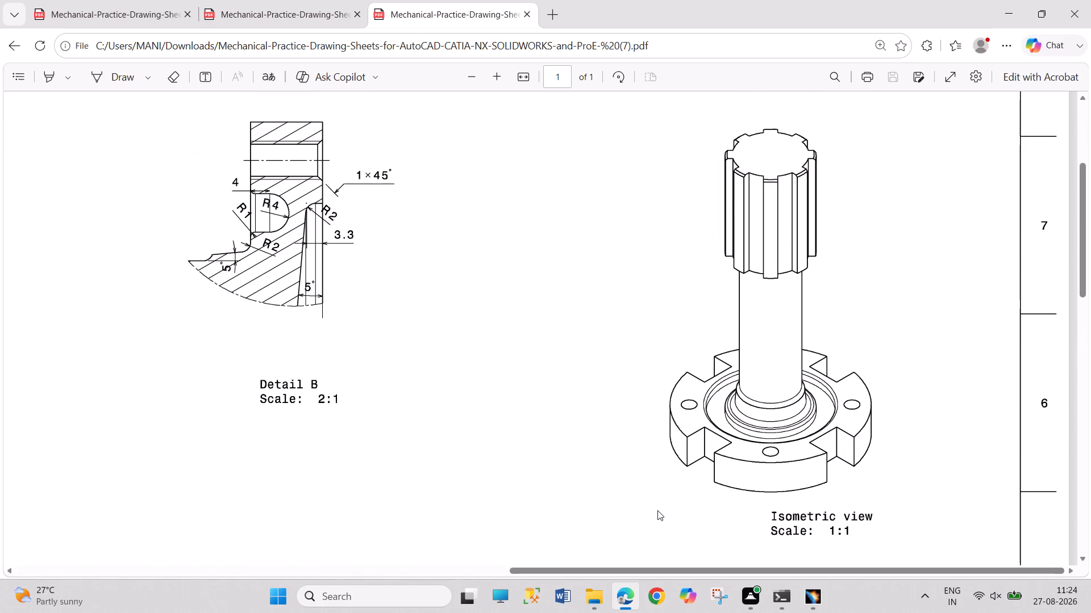
{"action": "scroll", "coordinate": [657, 510], "scroll_direction": "down", "scroll_amount": 7}
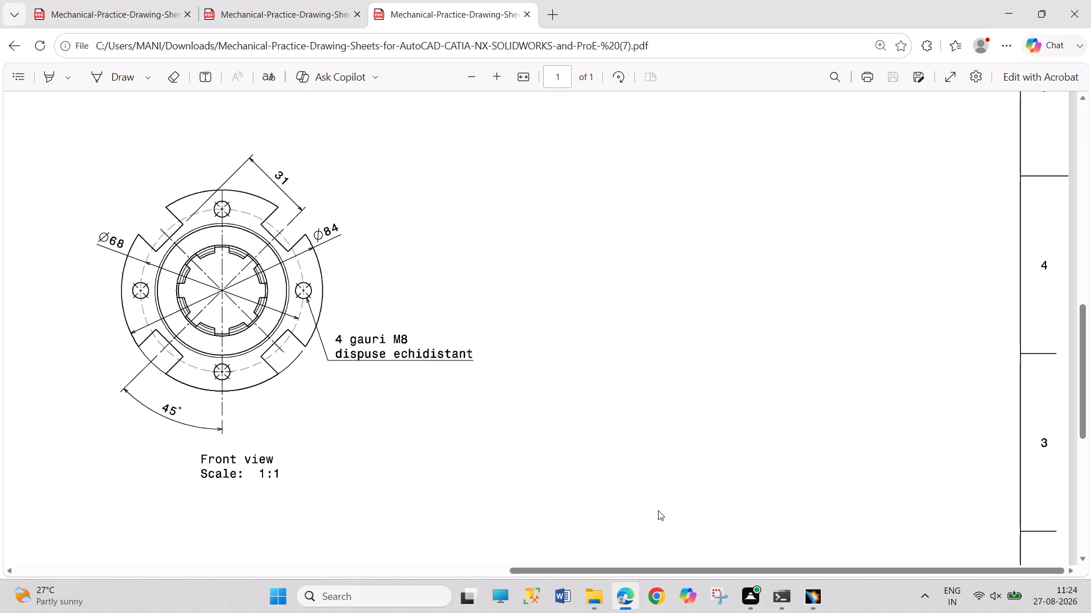
{"action": "scroll", "coordinate": [659, 511], "scroll_direction": "down", "scroll_amount": 6}
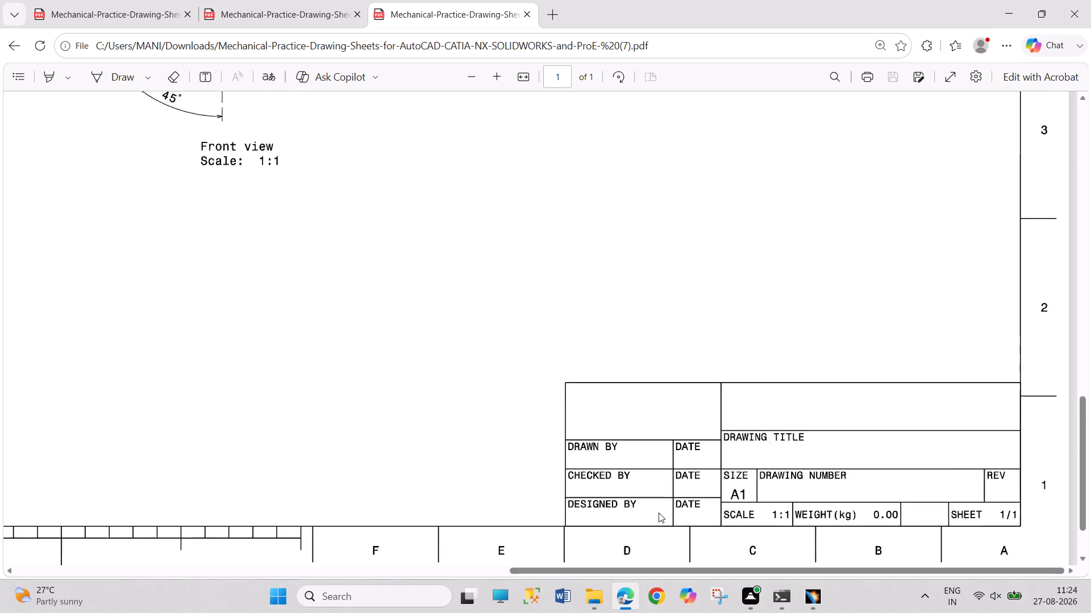
{"action": "scroll", "coordinate": [659, 513], "scroll_direction": "up", "scroll_amount": 5}
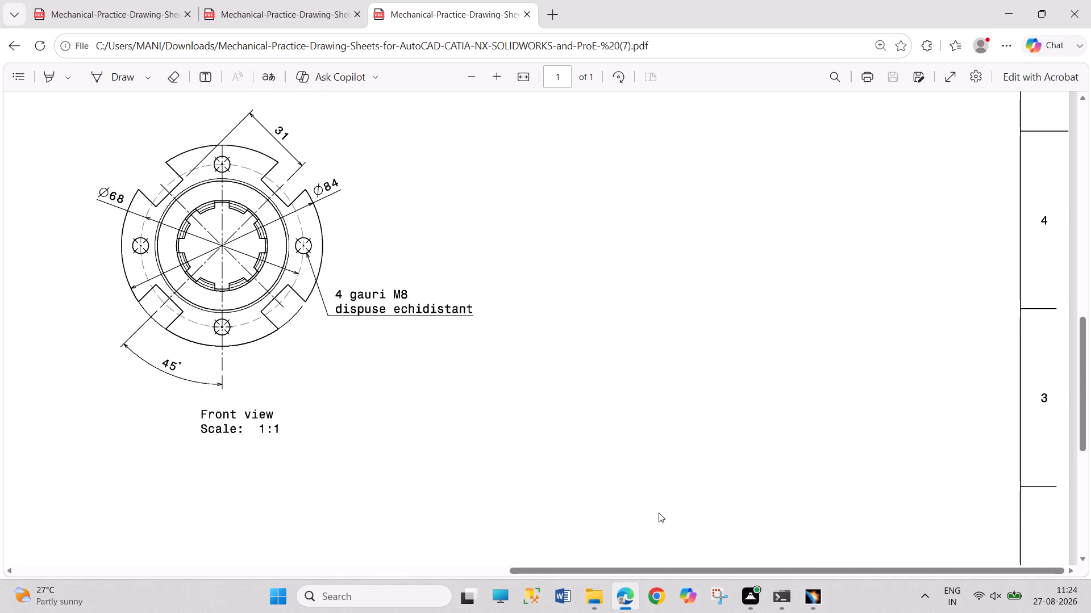
{"action": "scroll", "coordinate": [659, 513], "scroll_direction": "up", "scroll_amount": 7}
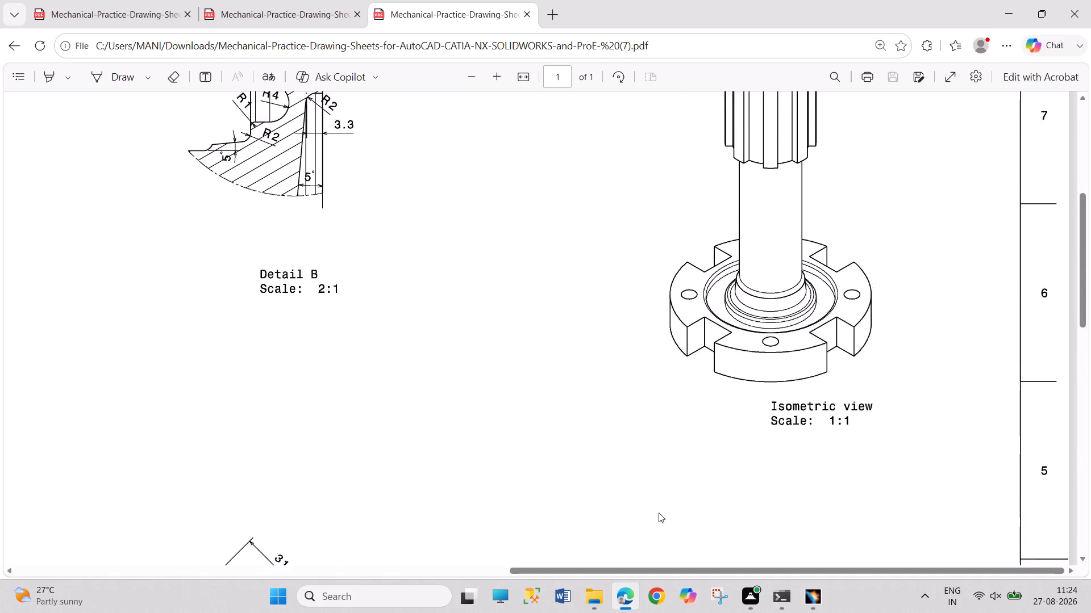
{"action": "scroll", "coordinate": [659, 513], "scroll_direction": "up", "scroll_amount": 1}
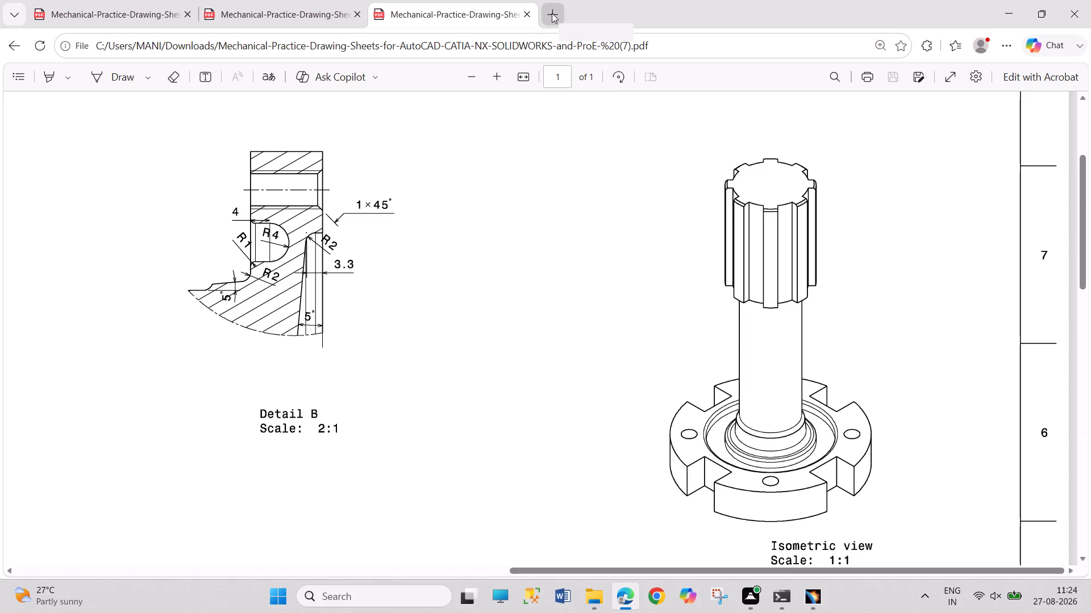
{"action": "scroll", "coordinate": [475, 245], "scroll_direction": "down", "scroll_amount": 1}
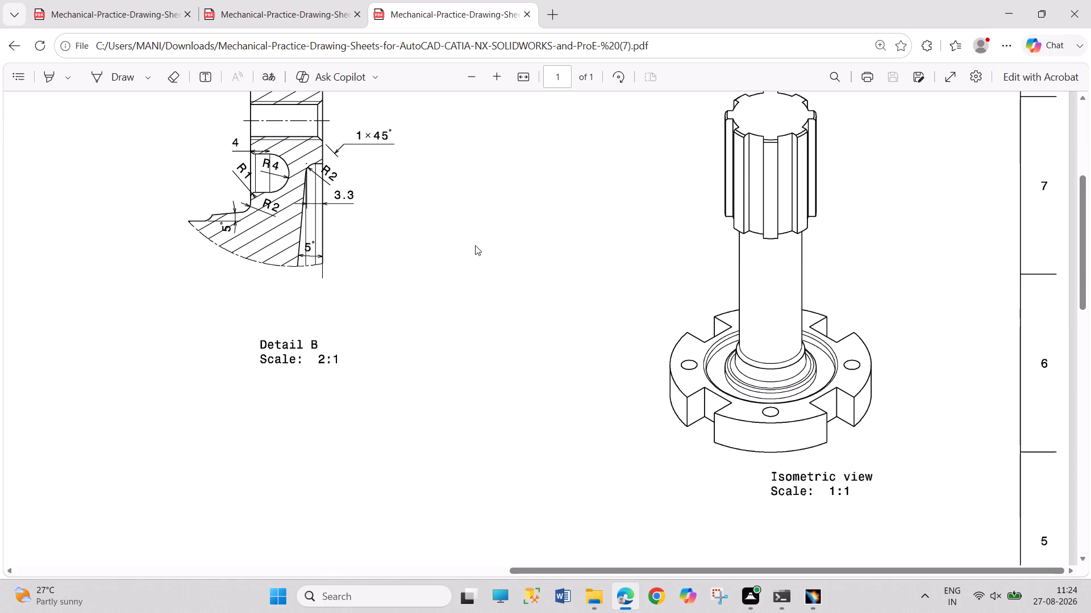
{"action": "scroll", "coordinate": [475, 245], "scroll_direction": "down", "scroll_amount": 4}
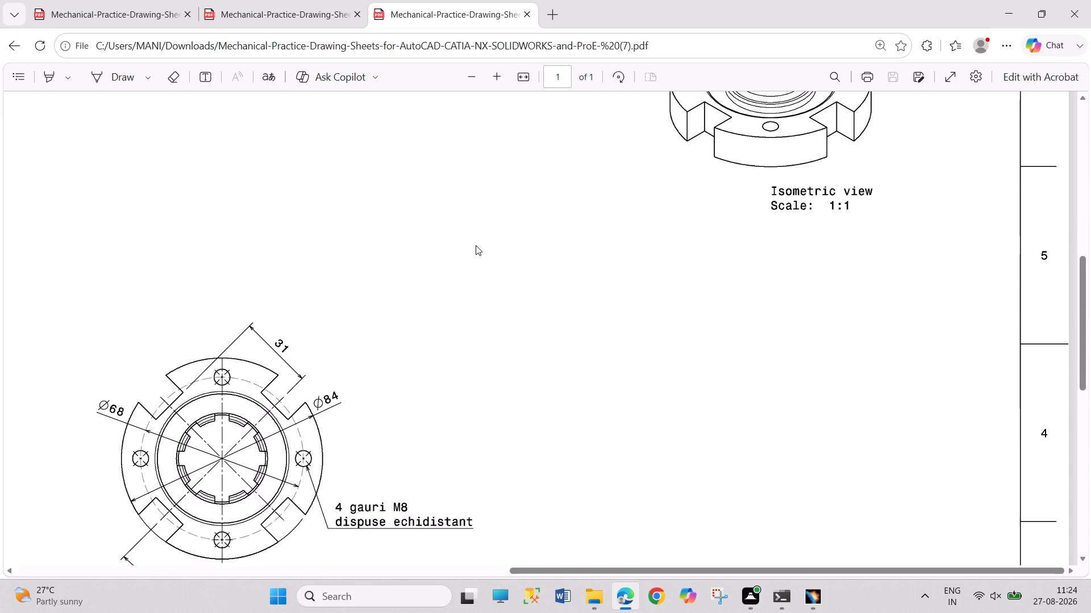
{"action": "scroll", "coordinate": [476, 245], "scroll_direction": "up", "scroll_amount": 5}
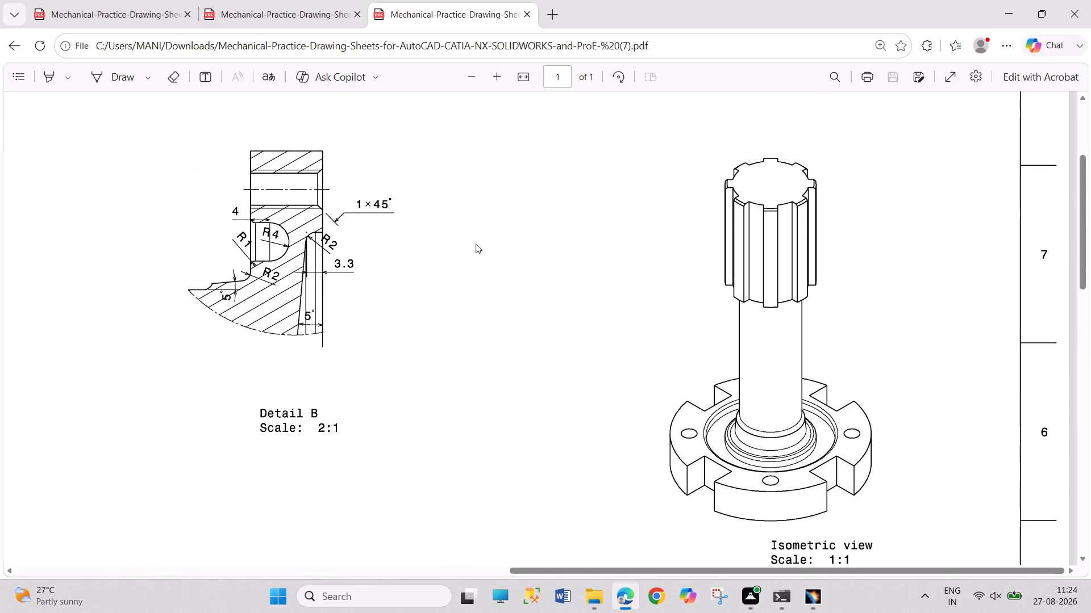
{"action": "scroll", "coordinate": [487, 238], "scroll_direction": "up", "scroll_amount": 1}
{"action": "scroll", "coordinate": [489, 238], "scroll_direction": "down", "scroll_amount": 6}
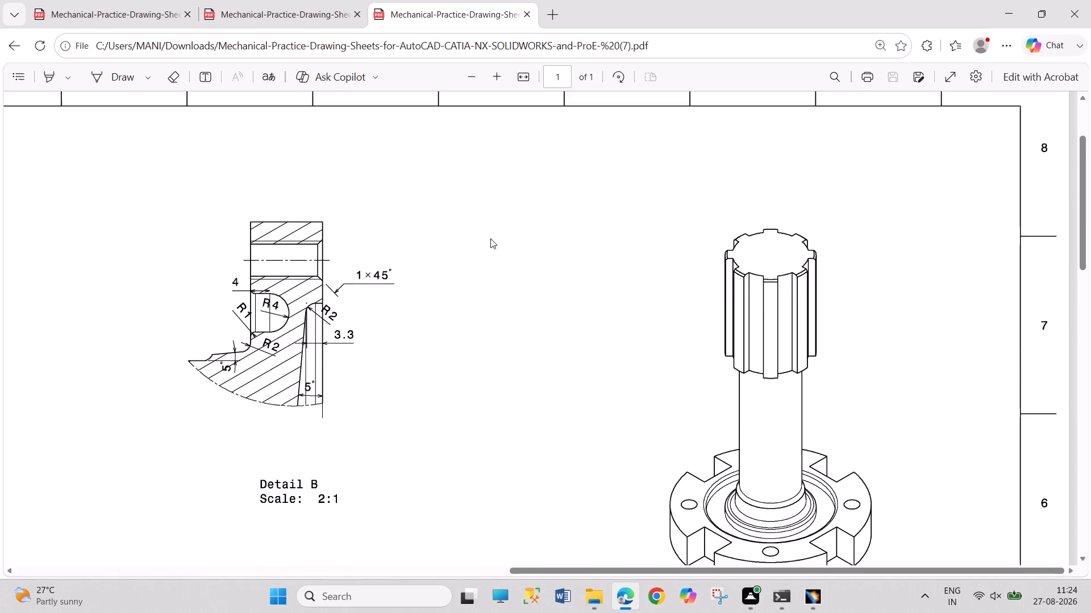
{"action": "scroll", "coordinate": [494, 235], "scroll_direction": "down", "scroll_amount": 8}
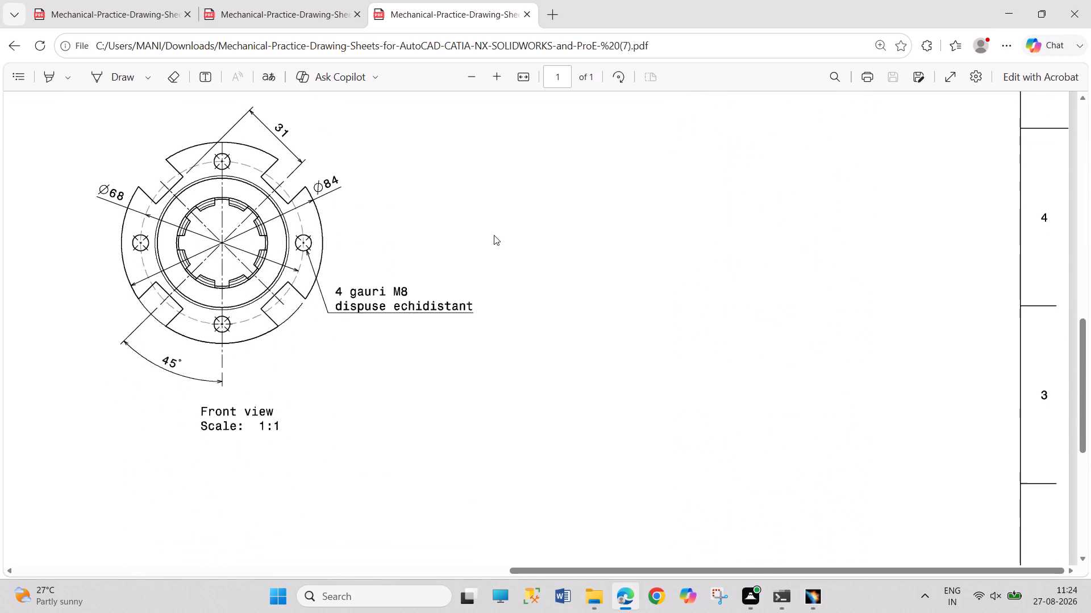
{"action": "scroll", "coordinate": [494, 235], "scroll_direction": "down", "scroll_amount": 4}
{"action": "scroll", "coordinate": [494, 235], "scroll_direction": "up", "scroll_amount": 8}
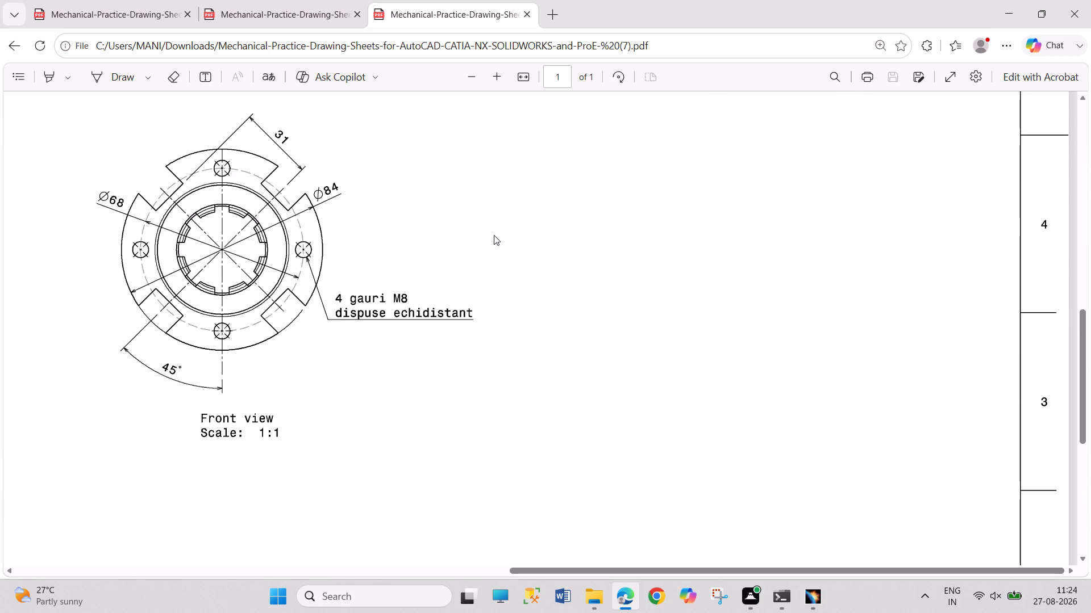
{"action": "scroll", "coordinate": [494, 235], "scroll_direction": "up", "scroll_amount": 8}
{"action": "scroll", "coordinate": [498, 255], "scroll_direction": "down", "scroll_amount": 3}
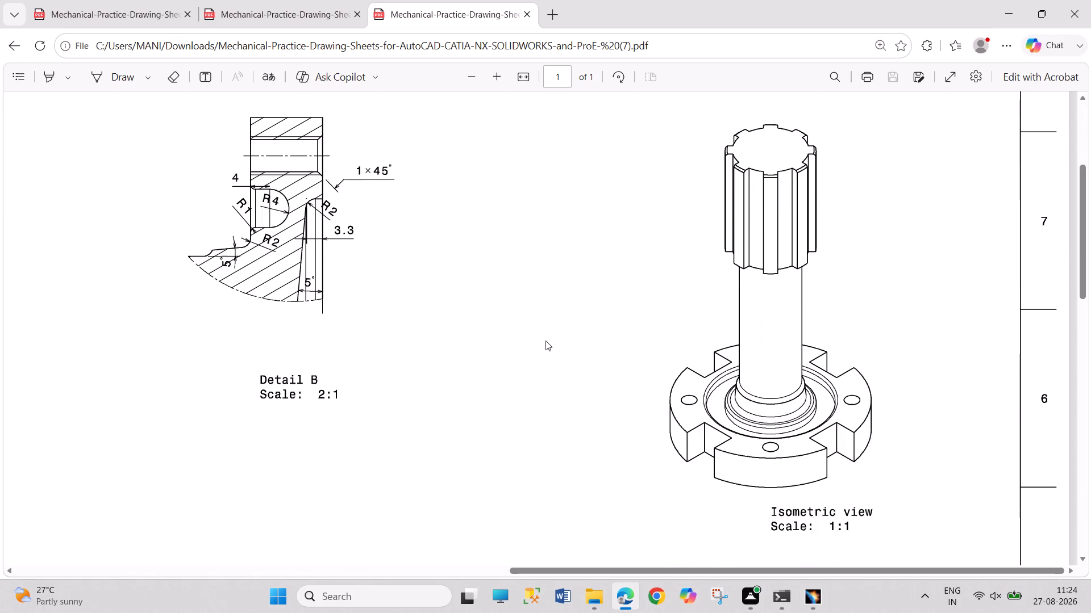
Open practice drawing sheets (8), (9) and (10) from the Downloads folder and look over the parts they show.
{"action": "left_click", "coordinate": [599, 599]}
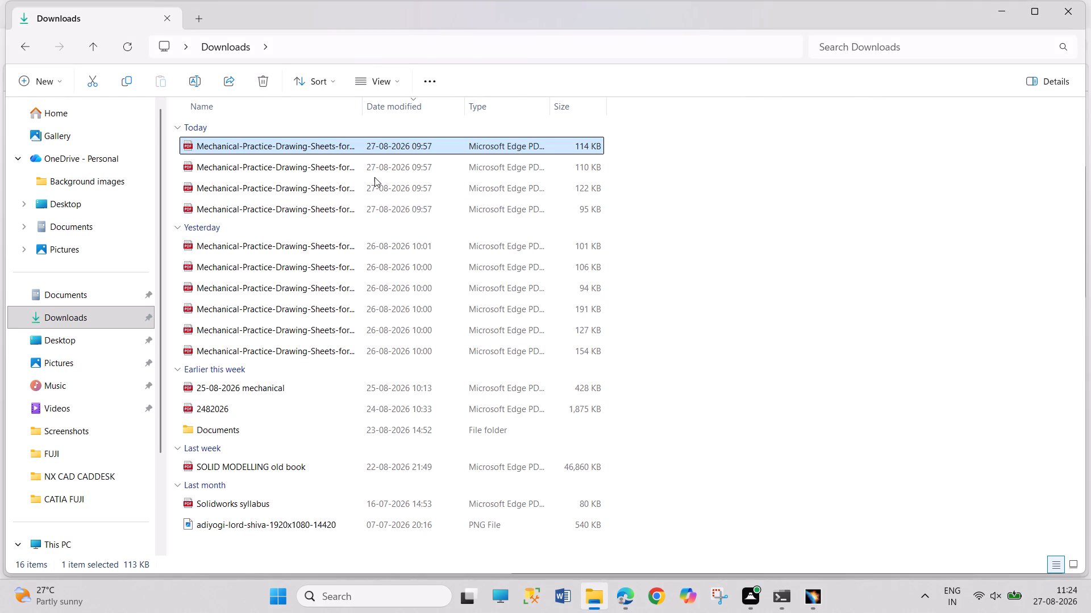
{"action": "double_click", "coordinate": [367, 172]}
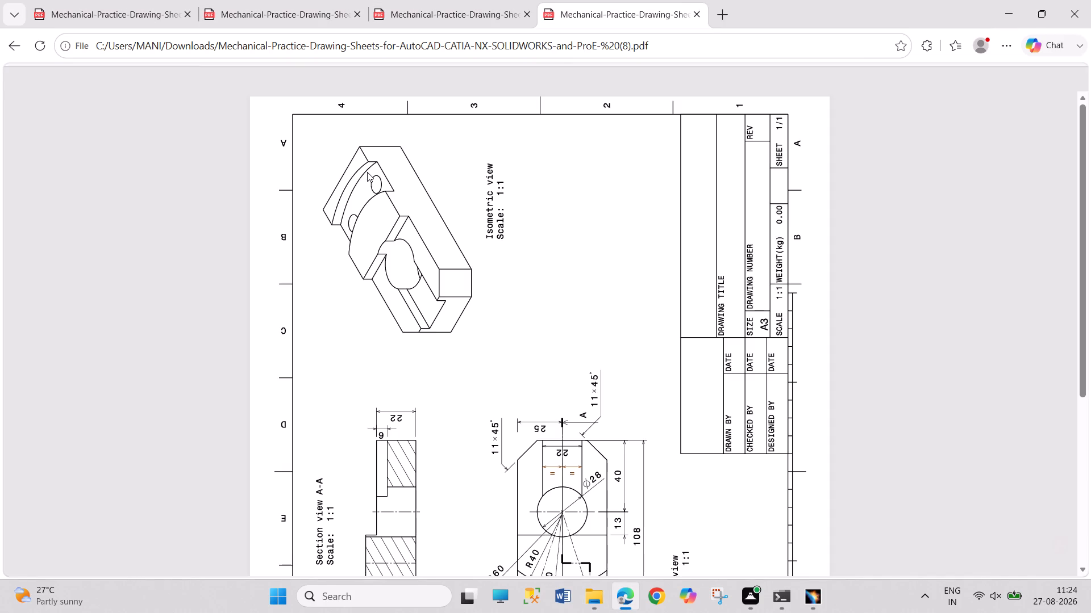
{"action": "scroll", "coordinate": [472, 233], "scroll_direction": "down", "scroll_amount": 4}
{"action": "scroll", "coordinate": [472, 234], "scroll_direction": "up", "scroll_amount": 6}
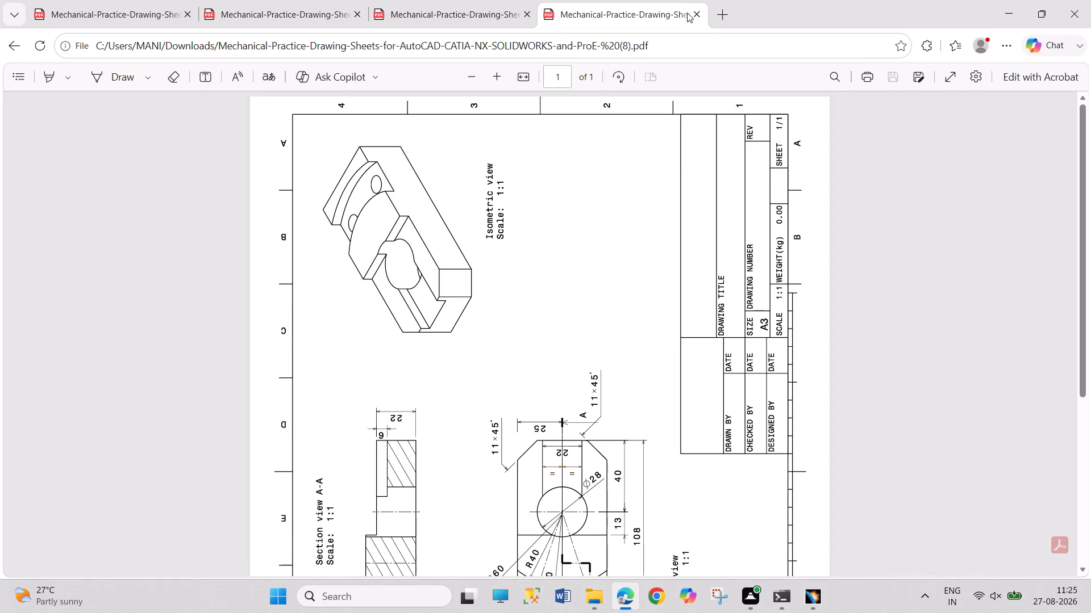
{"action": "left_click", "coordinate": [609, 607]}
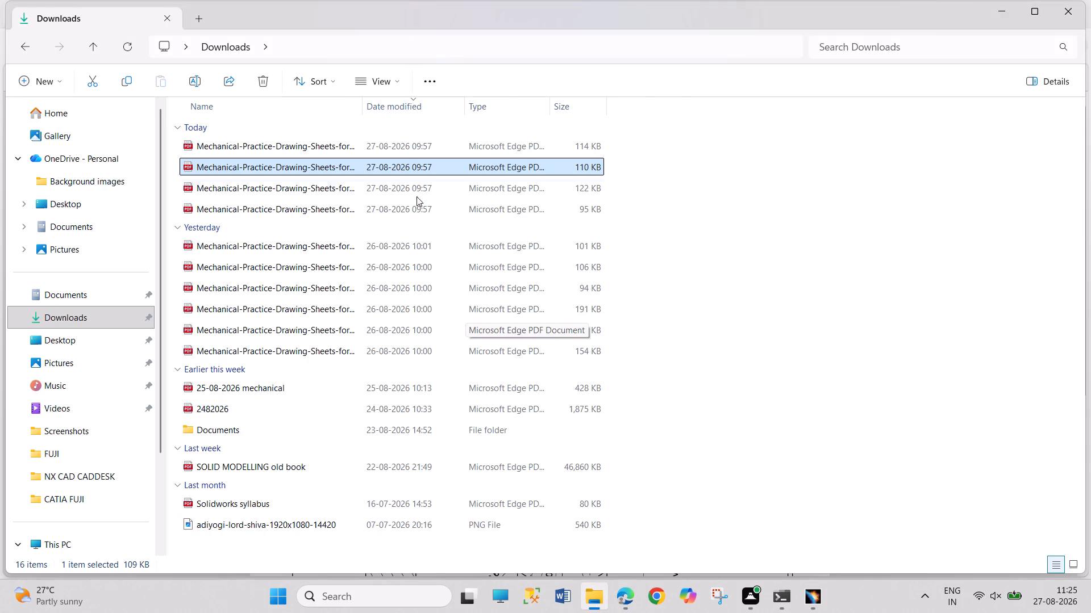
{"action": "double_click", "coordinate": [385, 192]}
{"action": "scroll", "coordinate": [620, 391], "scroll_direction": "down", "scroll_amount": 2}
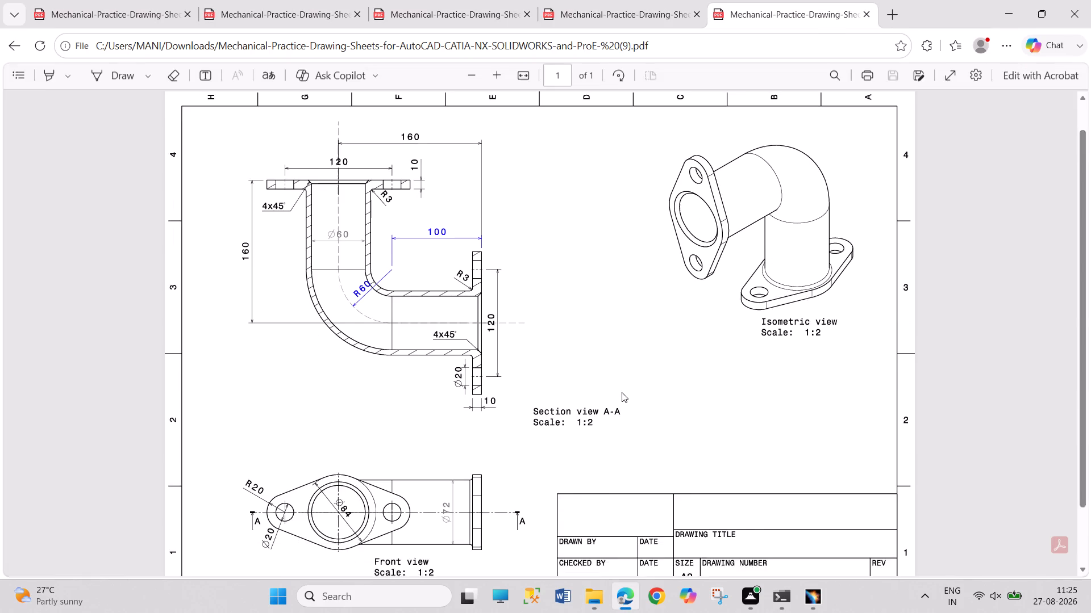
{"action": "left_click", "coordinate": [607, 612]}
{"action": "left_click", "coordinate": [367, 211]}
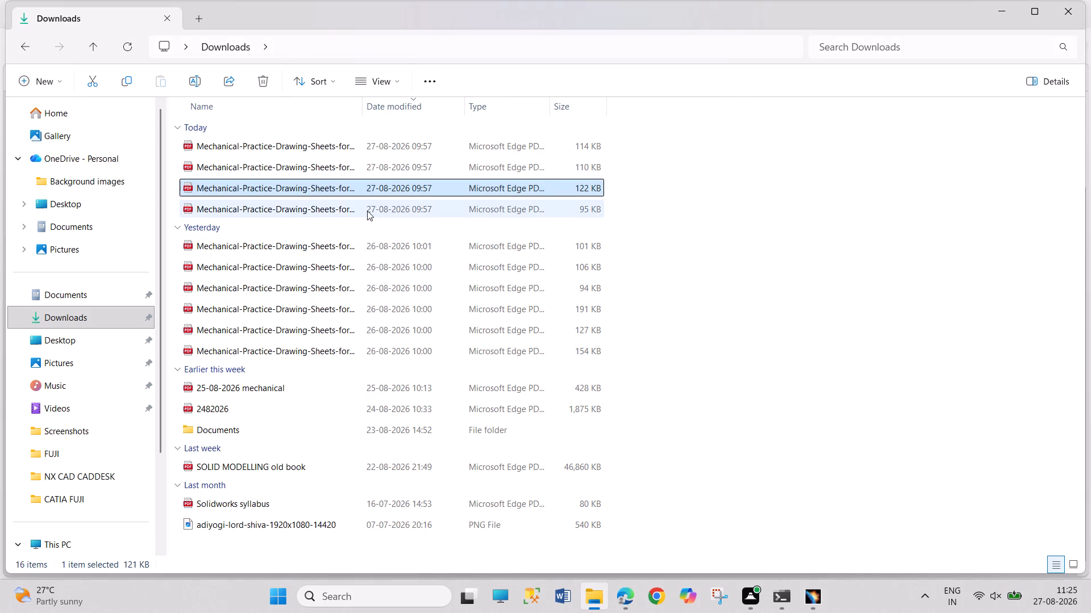
{"action": "left_click", "coordinate": [367, 211]}
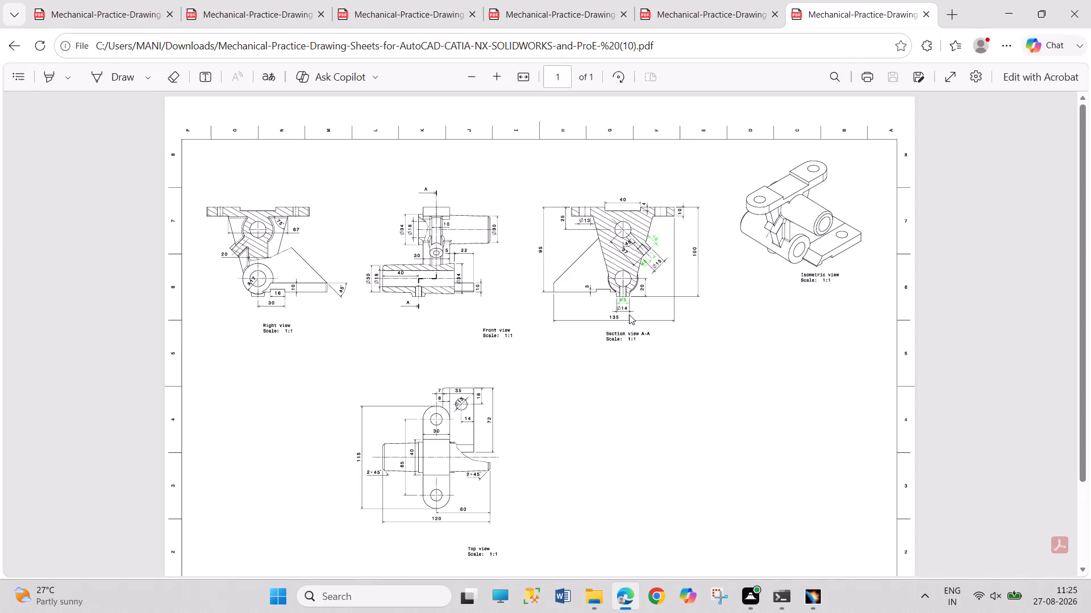
Close practice drawing sheets (10), (9) and (8), leaving sheet (7) of the splined flanged shaft open.
{"action": "scroll", "coordinate": [629, 314], "scroll_direction": "down", "scroll_amount": 2}
{"action": "scroll", "coordinate": [630, 315], "scroll_direction": "up", "scroll_amount": 2}
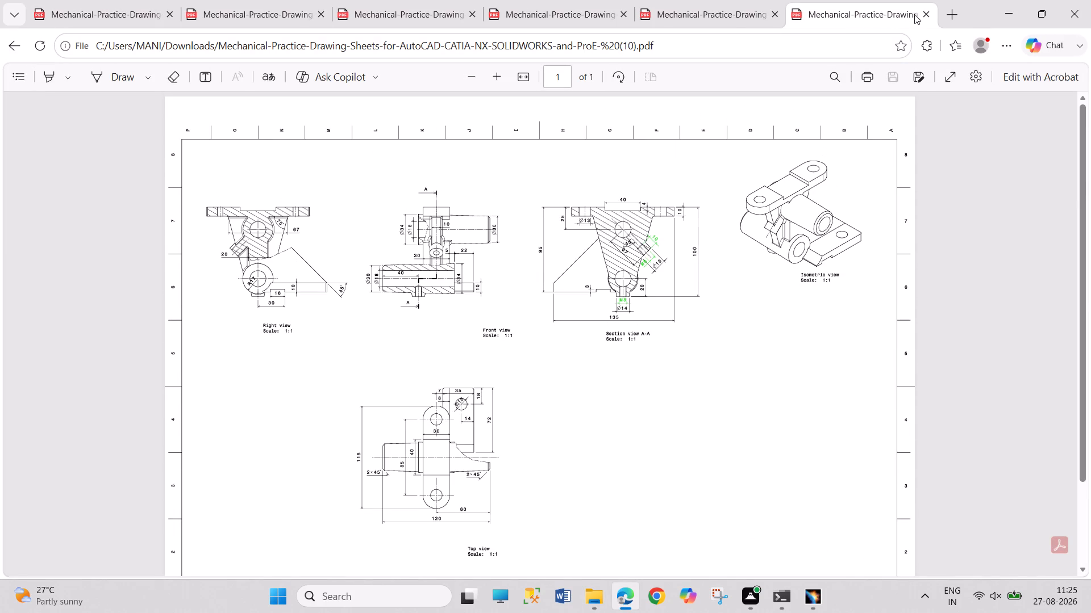
{"action": "left_click", "coordinate": [924, 14]}
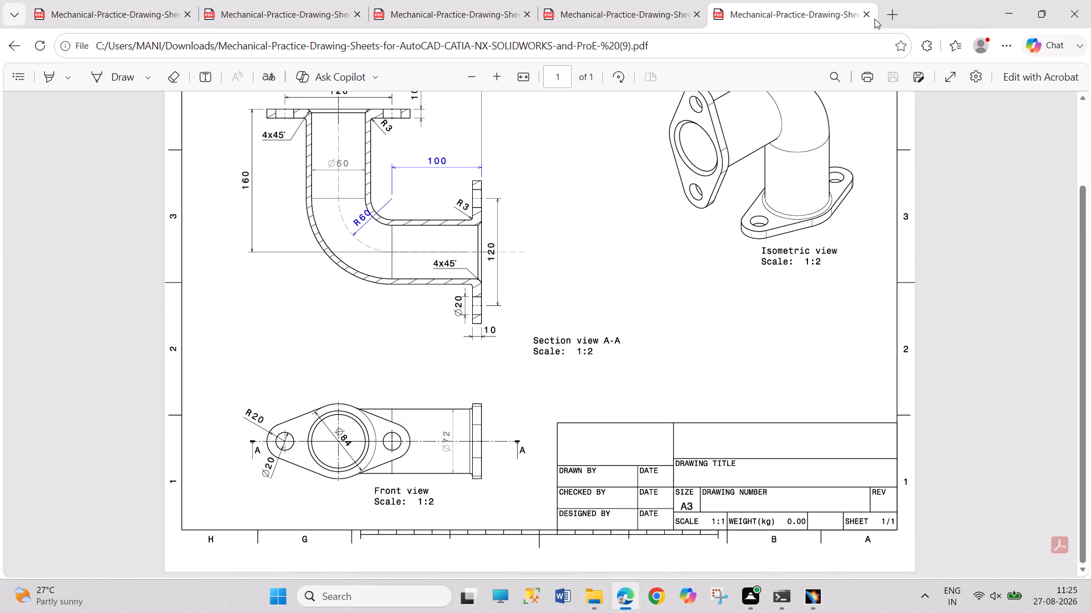
{"action": "left_click", "coordinate": [868, 14]}
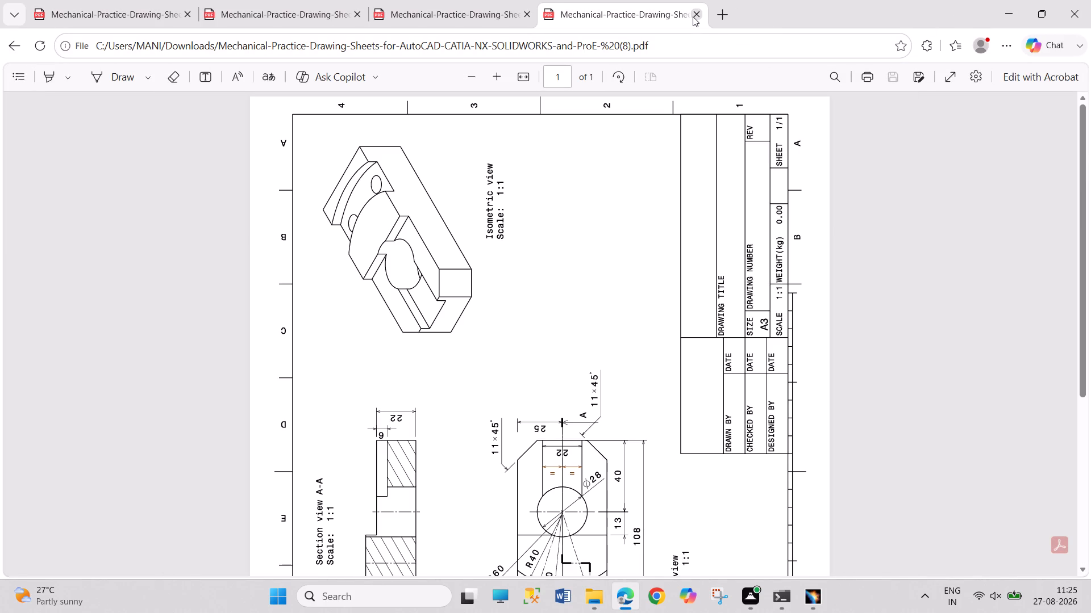
{"action": "left_click", "coordinate": [693, 16]}
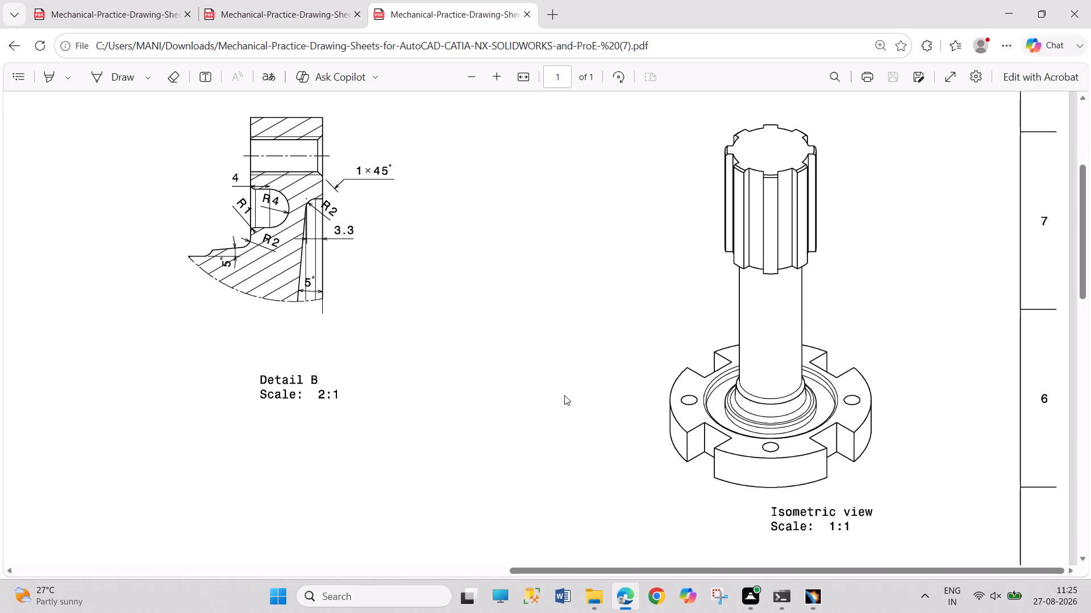
Examine sheet (7) of the splined flanged shaft, from the isometric view and Detail B to the front view and title block.
{"action": "scroll", "coordinate": [564, 395], "scroll_direction": "down", "scroll_amount": 3}
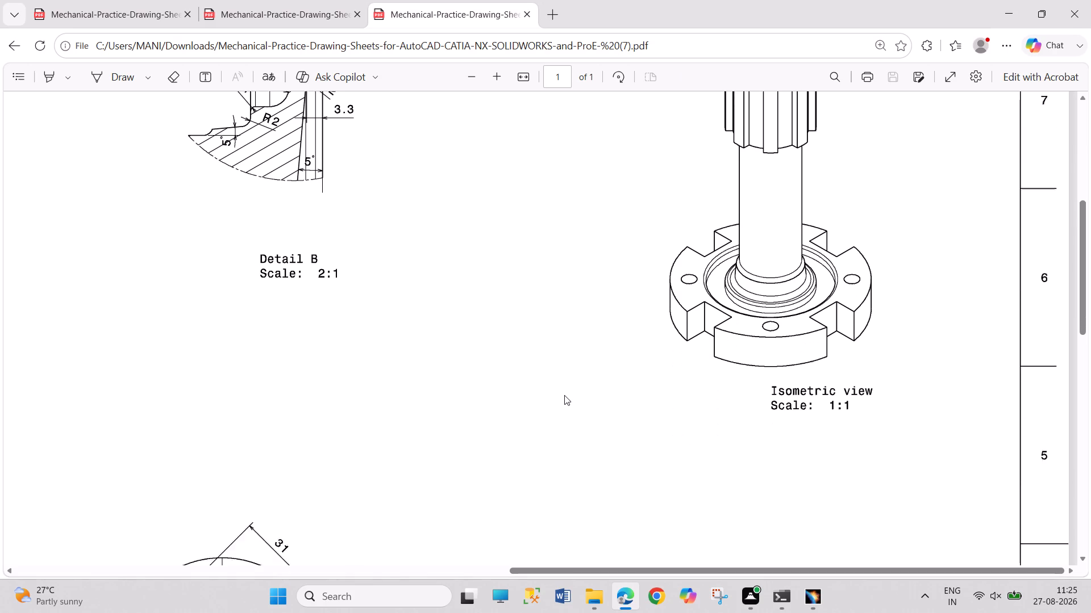
{"action": "scroll", "coordinate": [564, 395], "scroll_direction": "down", "scroll_amount": 7}
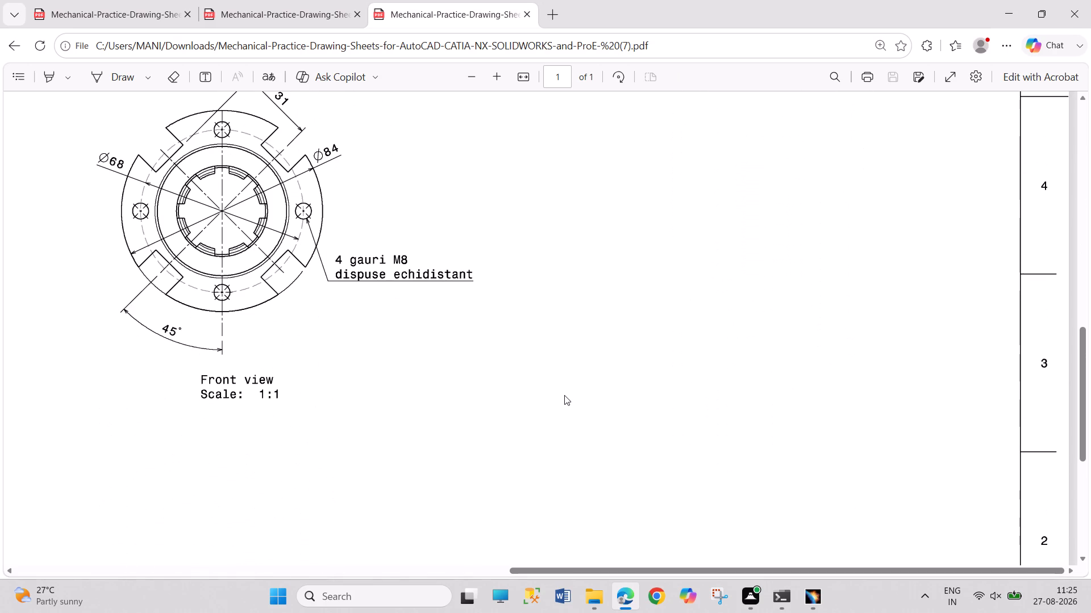
{"action": "scroll", "coordinate": [564, 395], "scroll_direction": "down", "scroll_amount": 1}
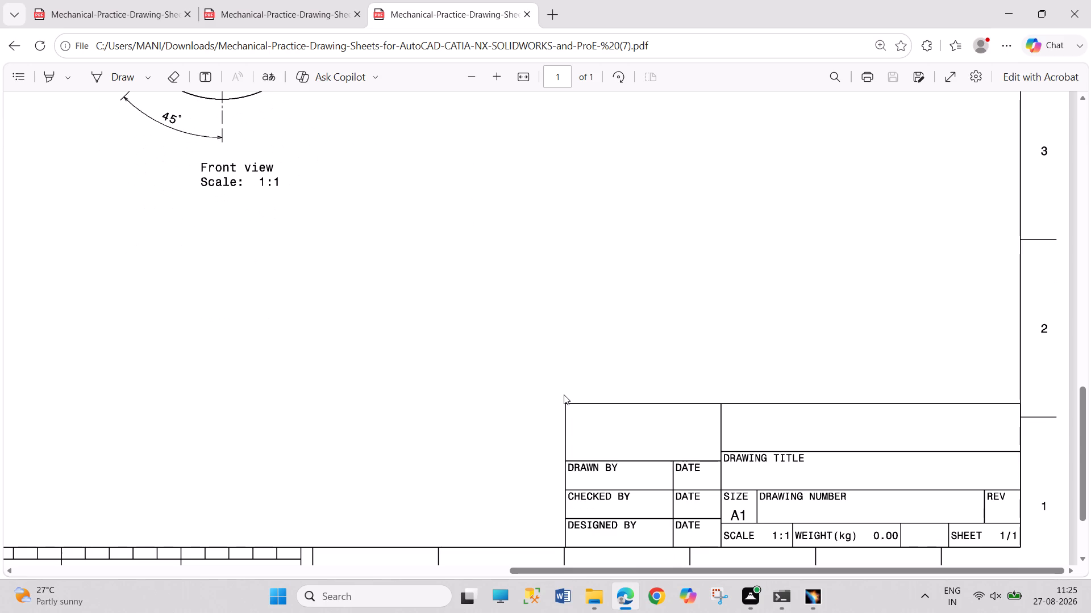
{"action": "scroll", "coordinate": [564, 393], "scroll_direction": "up", "scroll_amount": 12}
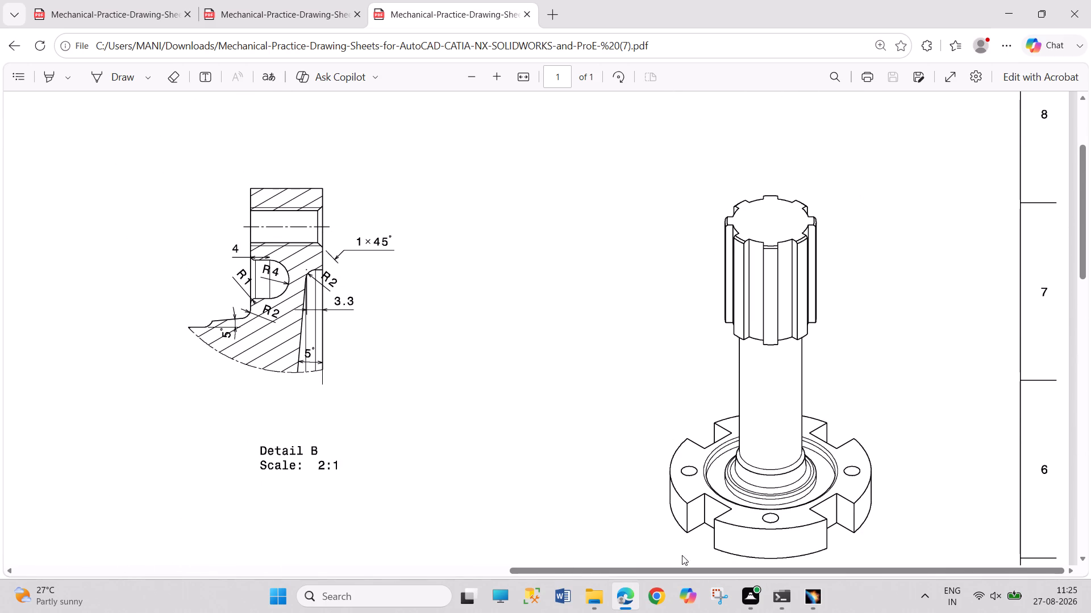
Search the web for GEAR TOOL DRAFT PDF from a new browser page.
{"action": "left_click", "coordinate": [555, 14]}
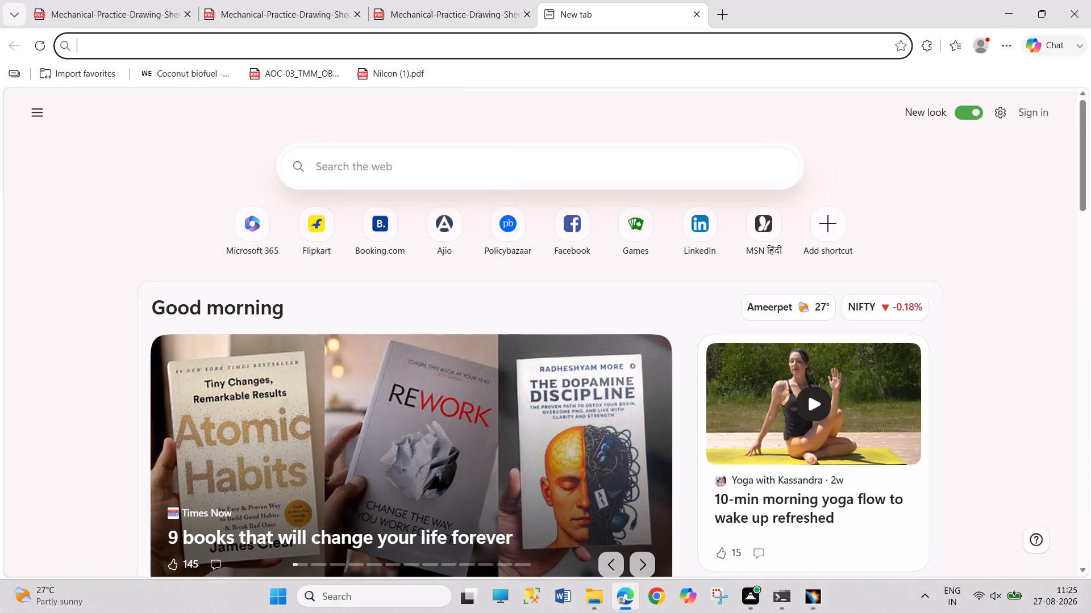
{"action": "left_click", "coordinate": [497, 175]}
{"action": "type", "text": "GEAR TOOL"}
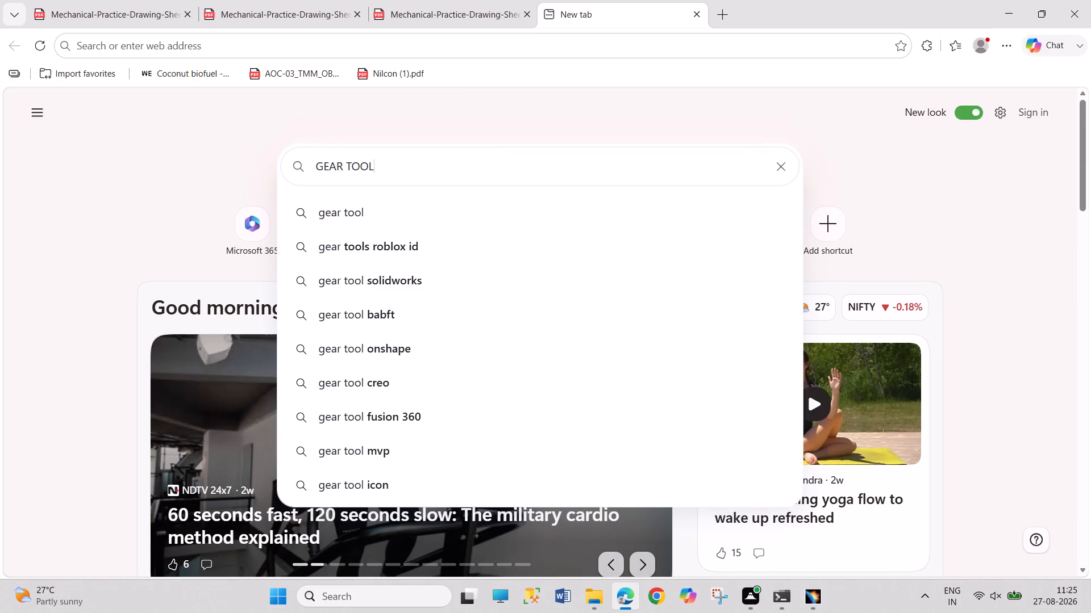
{"action": "key", "text": "space"}
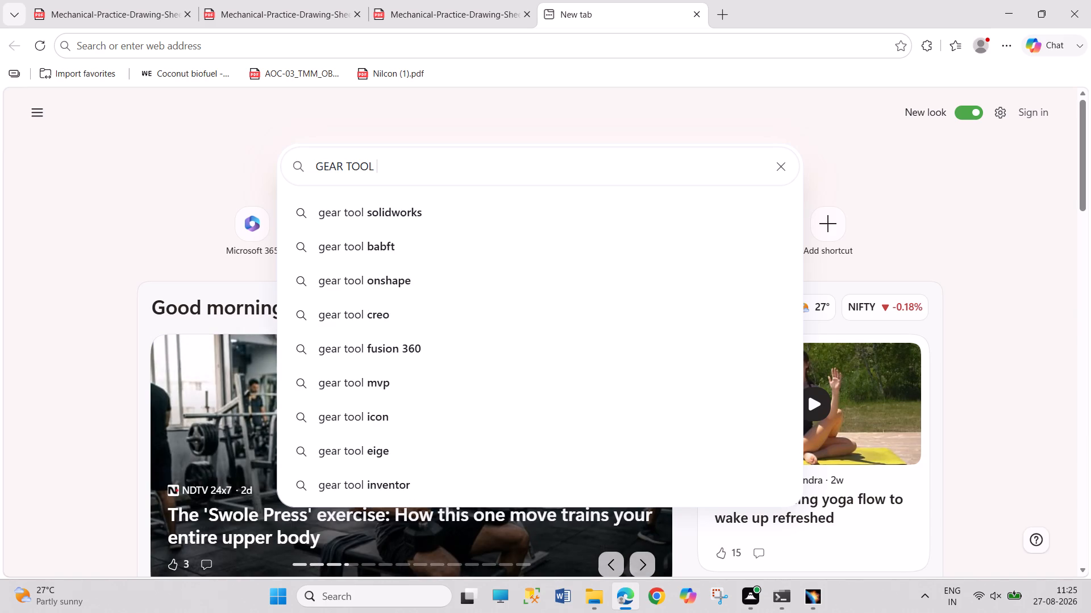
{"action": "type", "text": "DRA"}
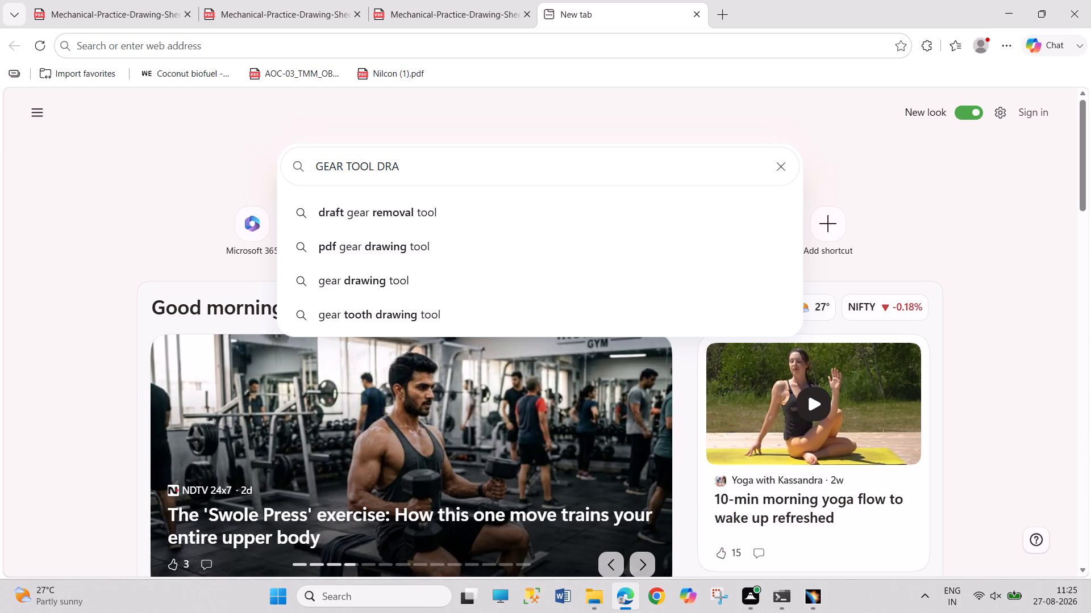
{"action": "type", "text": "FT"}
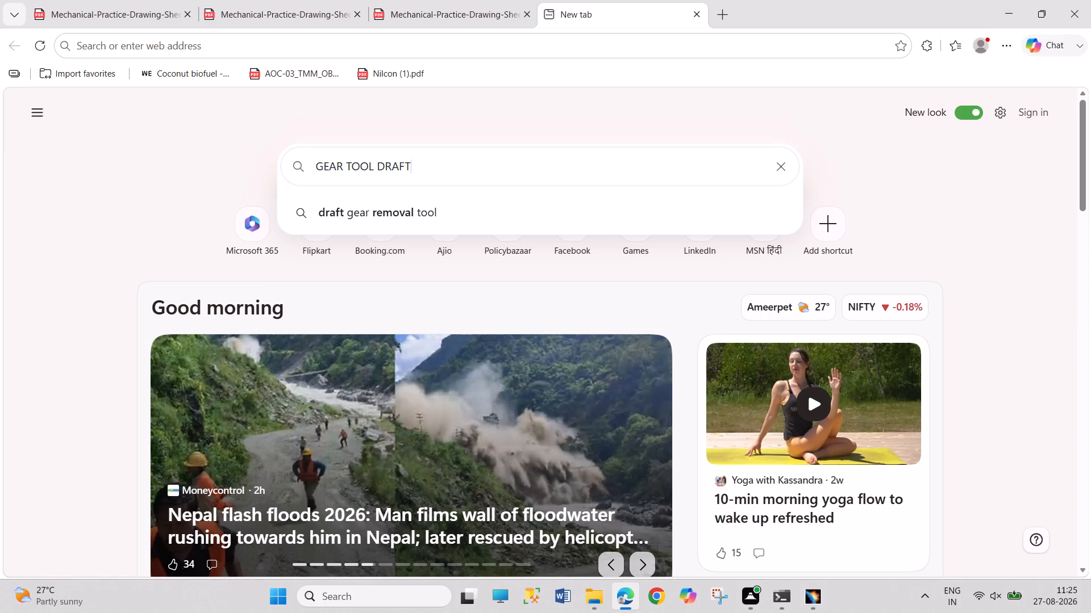
{"action": "key", "text": "space"}
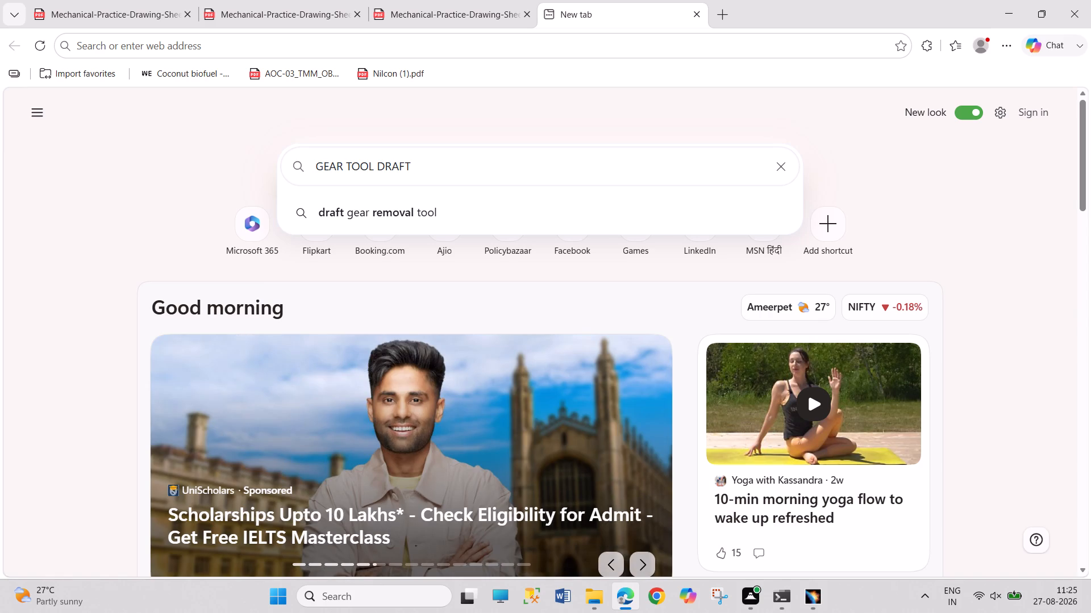
{"action": "type", "text": "PDF"}
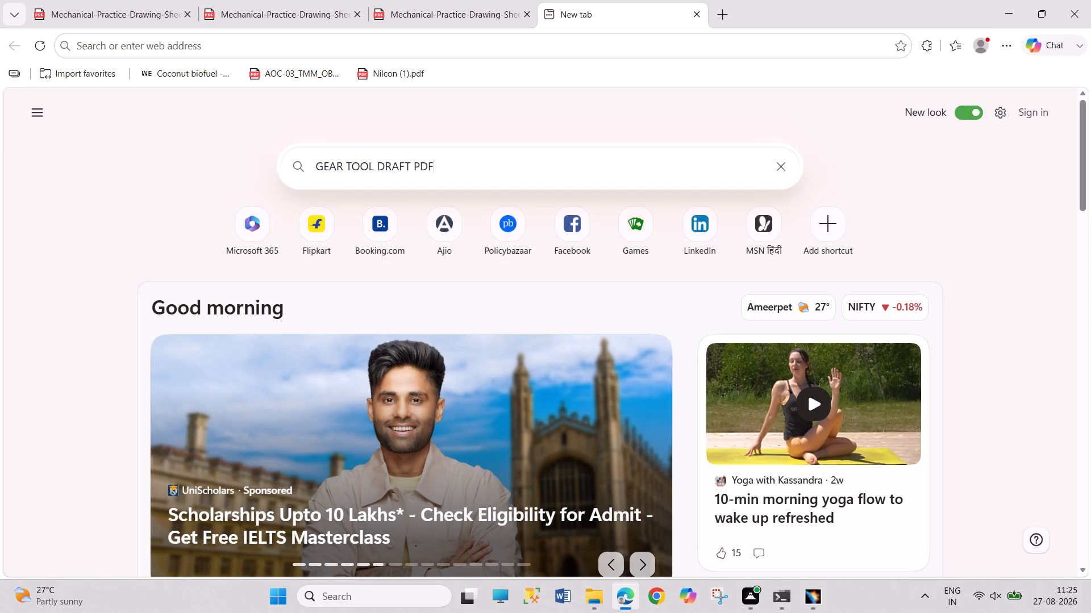
{"action": "key", "text": "Return"}
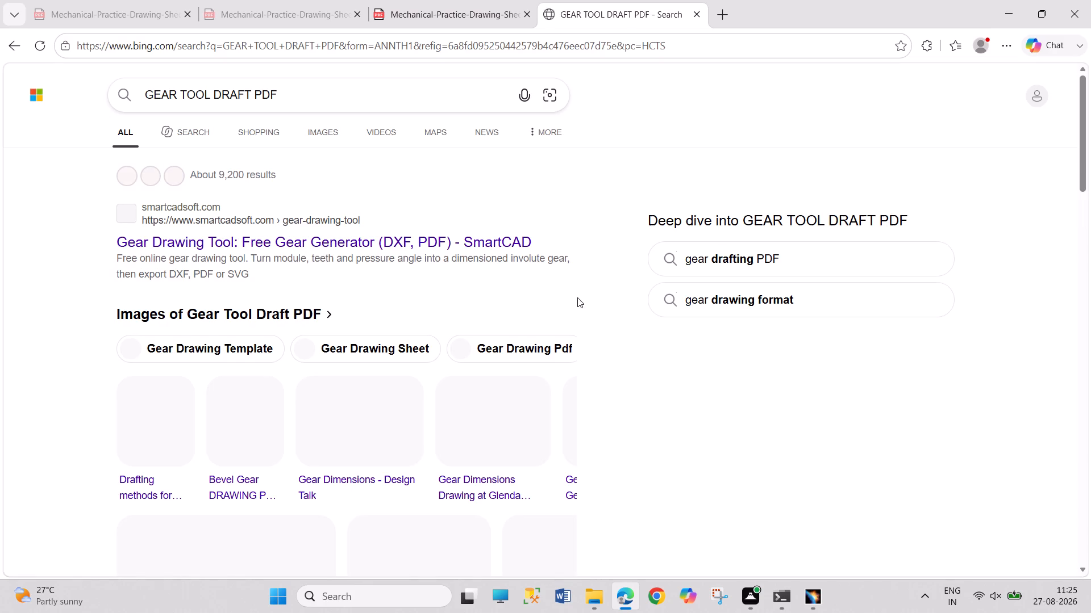
Open the SmartCAD Gear Drawing Tool search result and look through the page for its features and export options.
{"action": "left_click", "coordinate": [282, 244]}
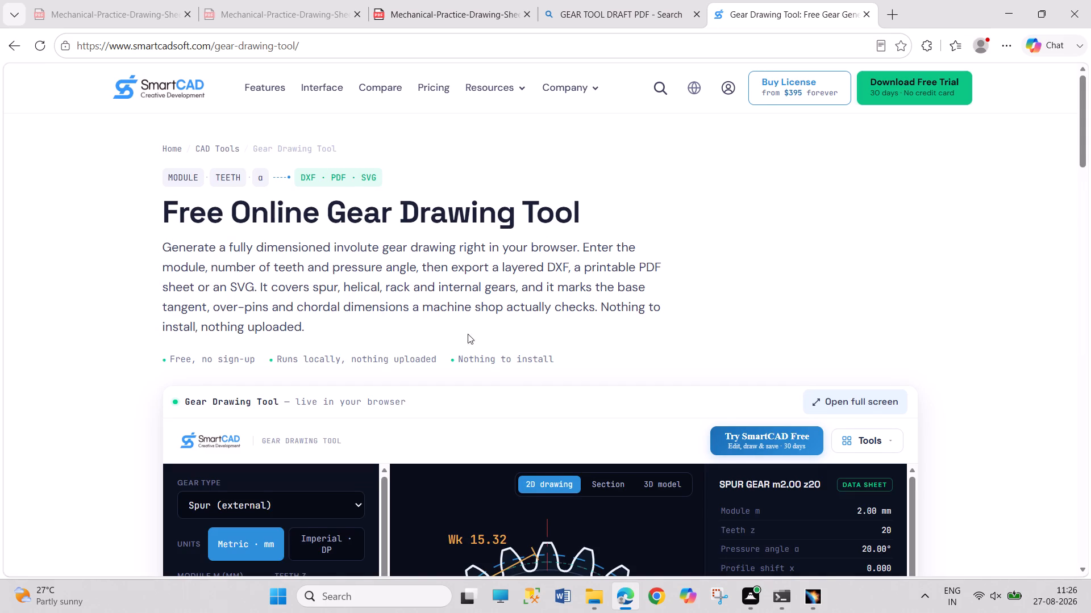
{"action": "scroll", "coordinate": [602, 368], "scroll_direction": "down", "scroll_amount": 8}
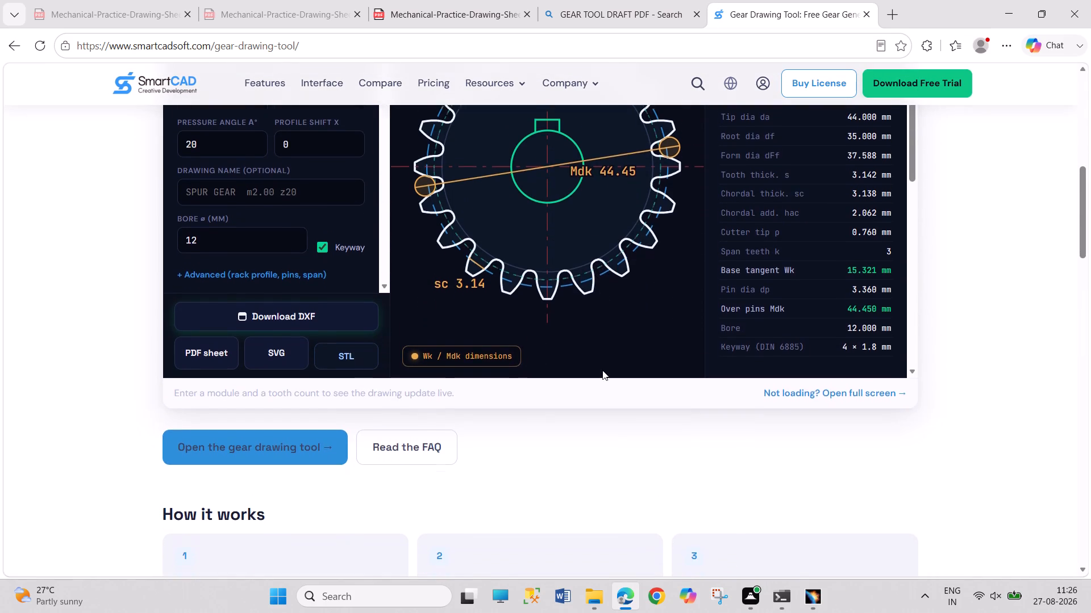
{"action": "scroll", "coordinate": [602, 370], "scroll_direction": "down", "scroll_amount": 14}
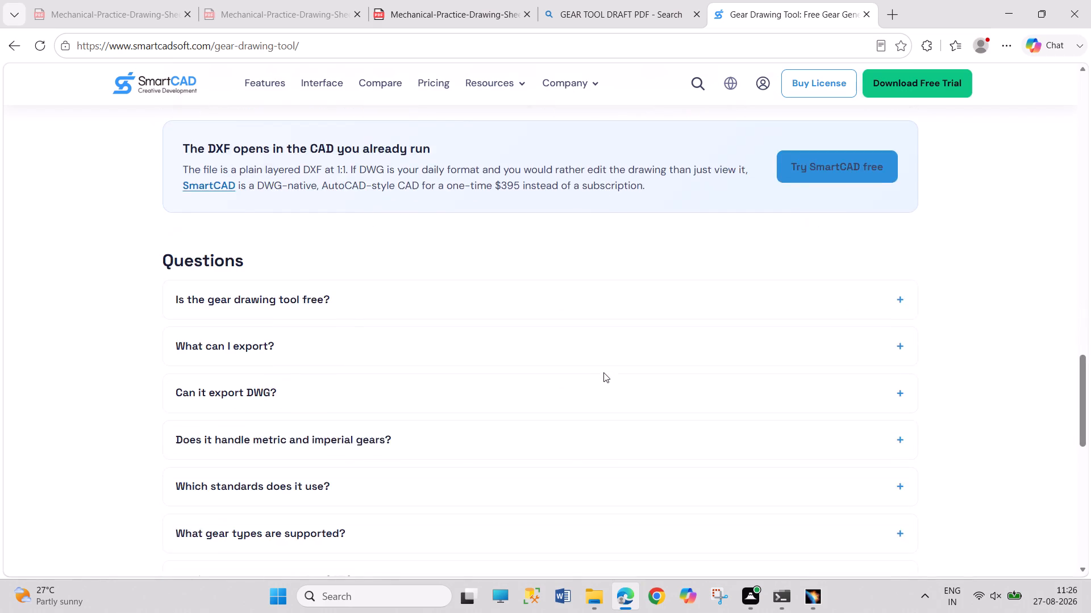
{"action": "scroll", "coordinate": [605, 373], "scroll_direction": "down", "scroll_amount": 13}
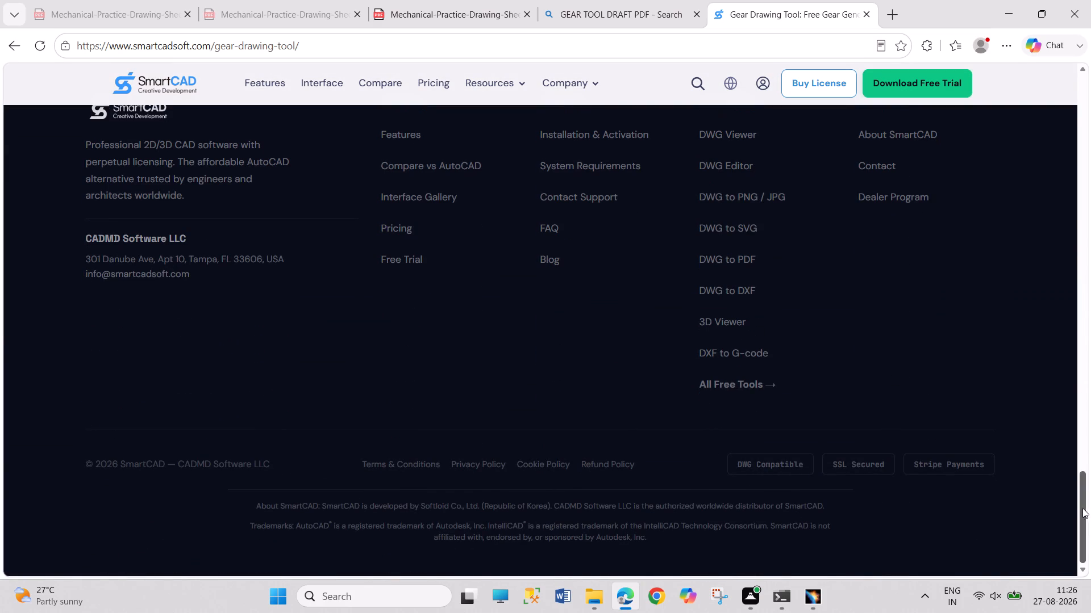
{"action": "left_click_drag", "start_coordinate": [1081, 506], "coordinate": [1090, 32]}
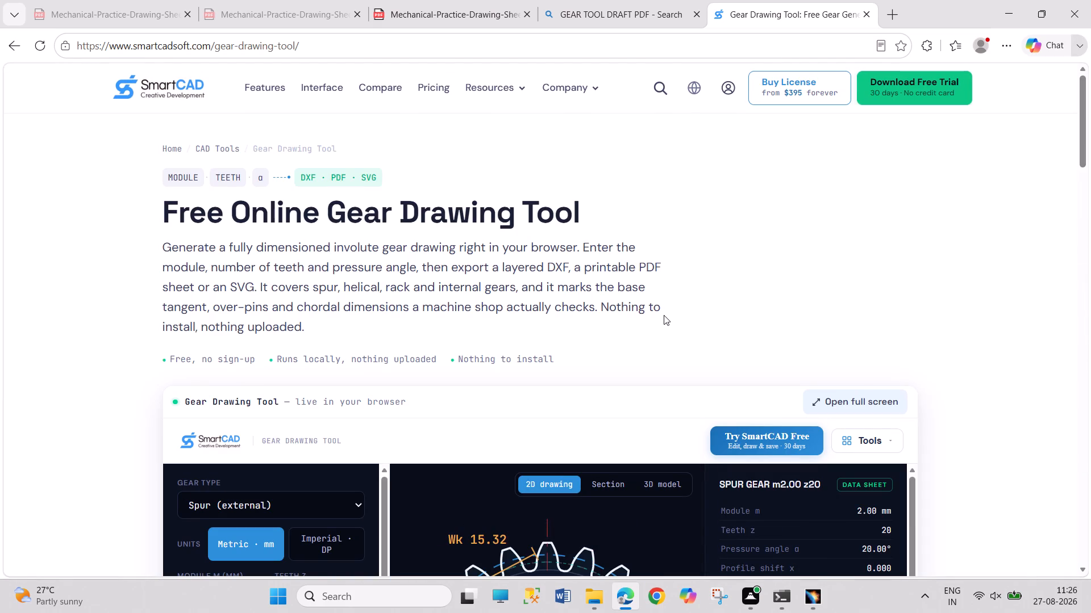
{"action": "left_click", "coordinate": [822, 600]}
{"action": "left_click", "coordinate": [632, 588]}
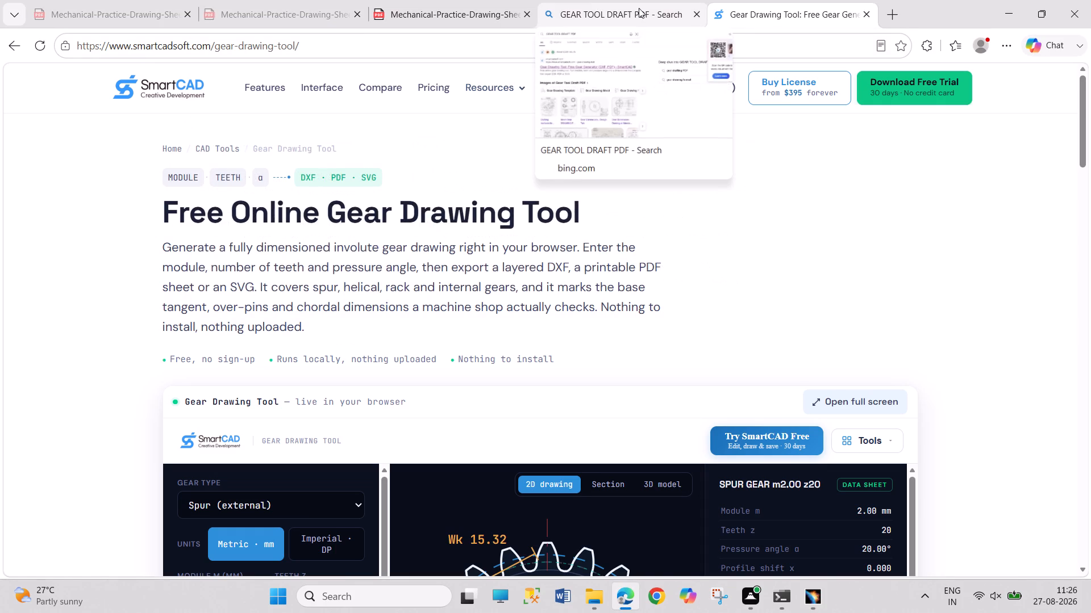
{"action": "scroll", "coordinate": [705, 430], "scroll_direction": "down", "scroll_amount": 14}
{"action": "scroll", "coordinate": [717, 437], "scroll_direction": "up", "scroll_amount": 4}
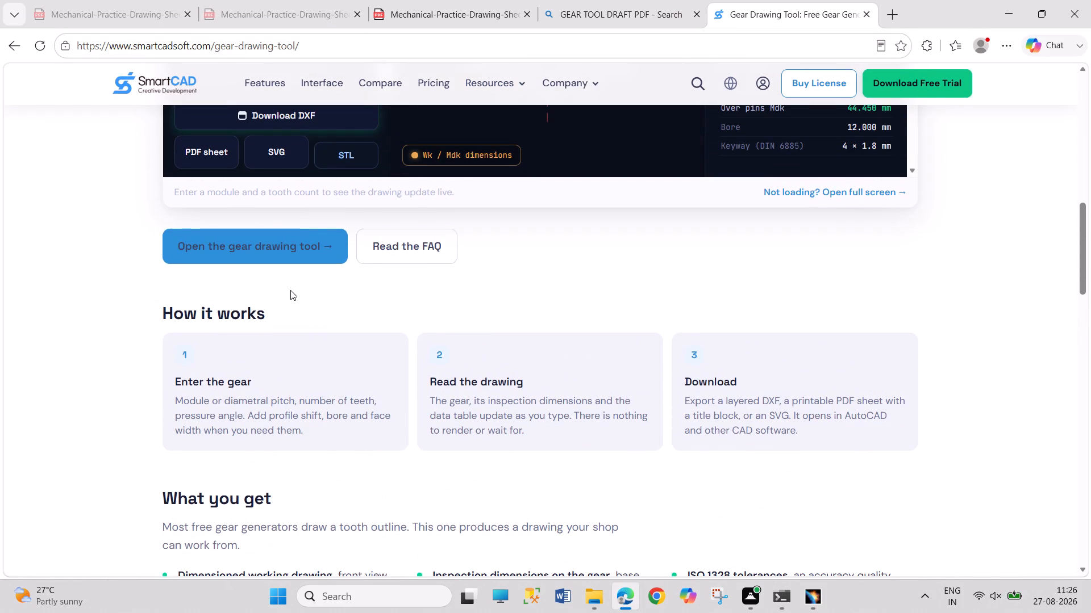
Open the full gear drawing tool and examine its 2D spur gear drawing and data sheet.
{"action": "left_click", "coordinate": [313, 258]}
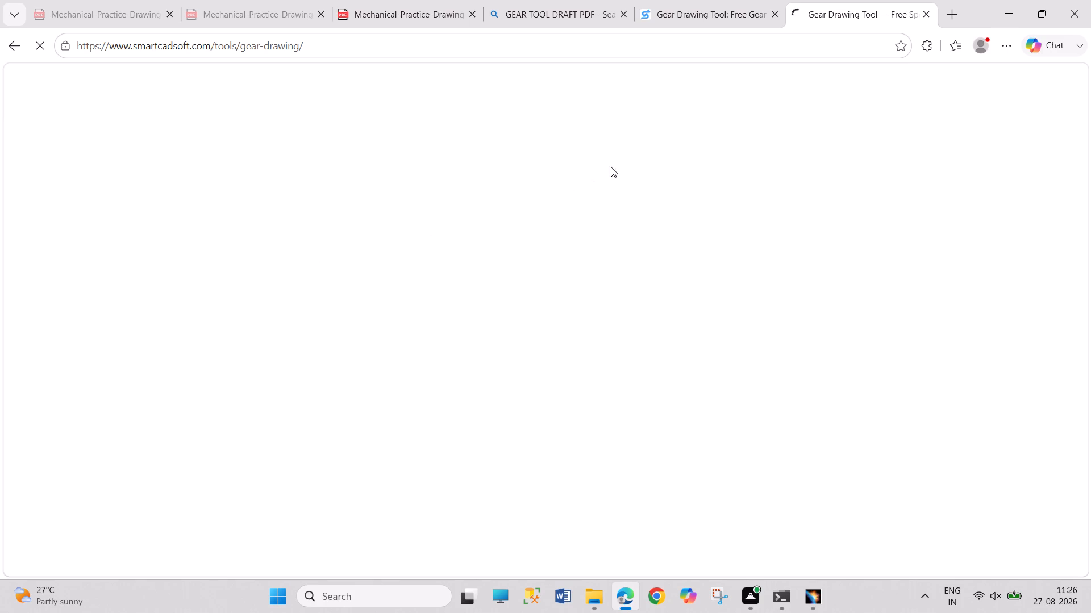
{"action": "scroll", "coordinate": [792, 203], "scroll_direction": "down", "scroll_amount": 4}
{"action": "scroll", "coordinate": [792, 205], "scroll_direction": "up", "scroll_amount": 3}
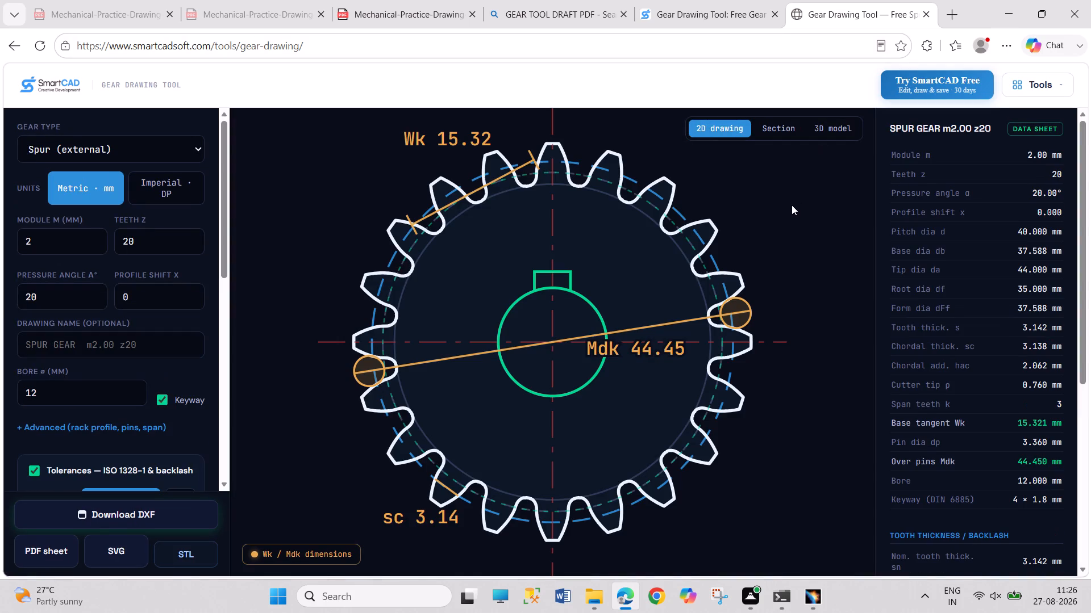
{"action": "scroll", "coordinate": [792, 205], "scroll_direction": "up", "scroll_amount": 2}
{"action": "scroll", "coordinate": [792, 205], "scroll_direction": "down", "scroll_amount": 7}
{"action": "scroll", "coordinate": [791, 210], "scroll_direction": "up", "scroll_amount": 7}
Close both Gear Drawing Tool pages, then glance through the gear search results and close them too.
{"action": "left_click", "coordinate": [922, 12]}
{"action": "left_click", "coordinate": [868, 15]}
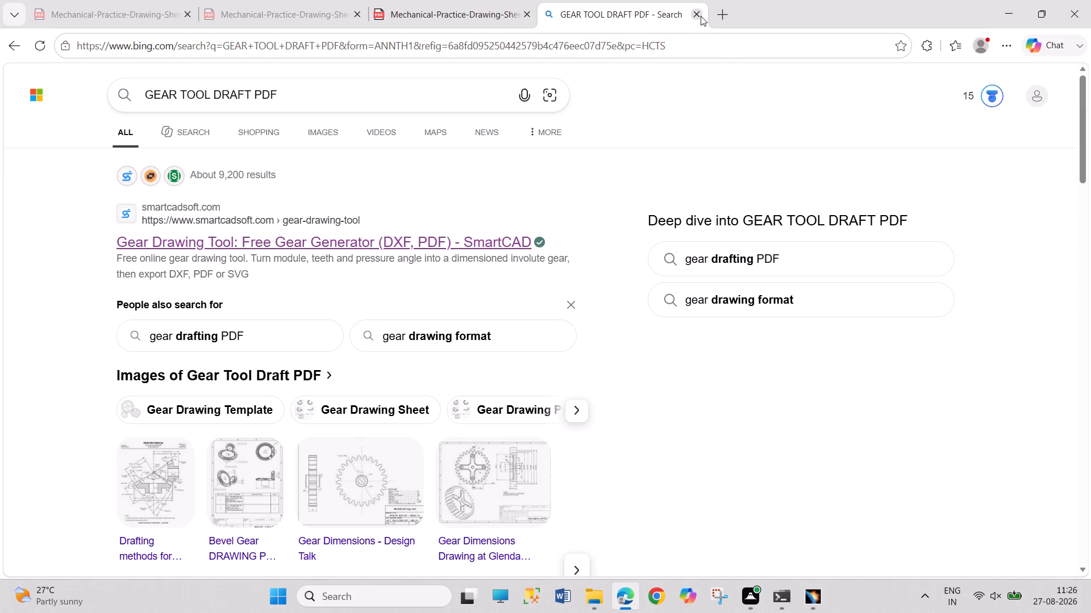
{"action": "scroll", "coordinate": [357, 471], "scroll_direction": "down", "scroll_amount": 2}
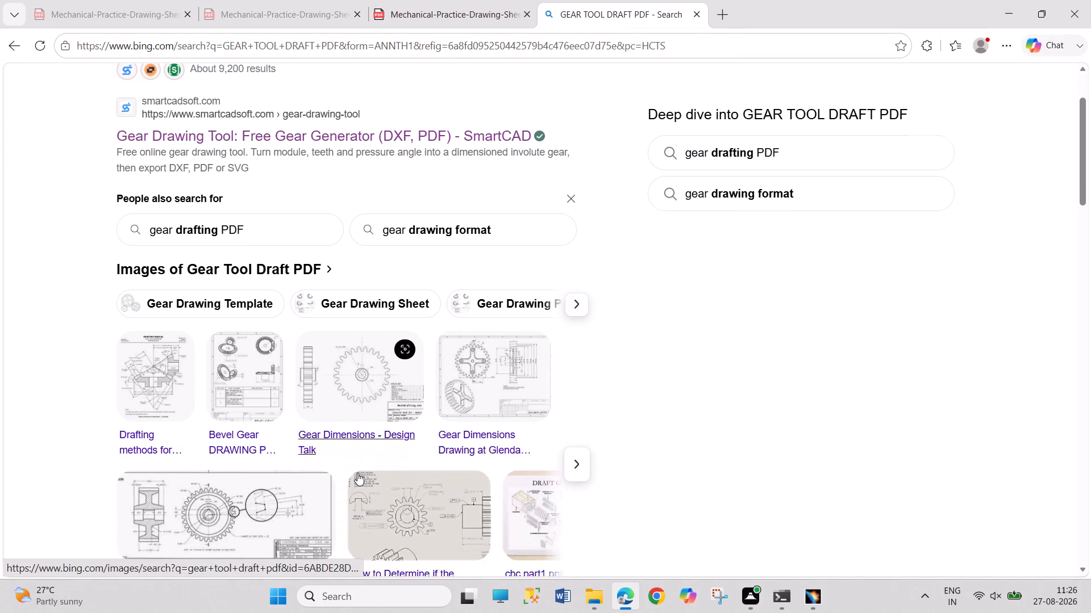
{"action": "scroll", "coordinate": [357, 473], "scroll_direction": "down", "scroll_amount": 6}
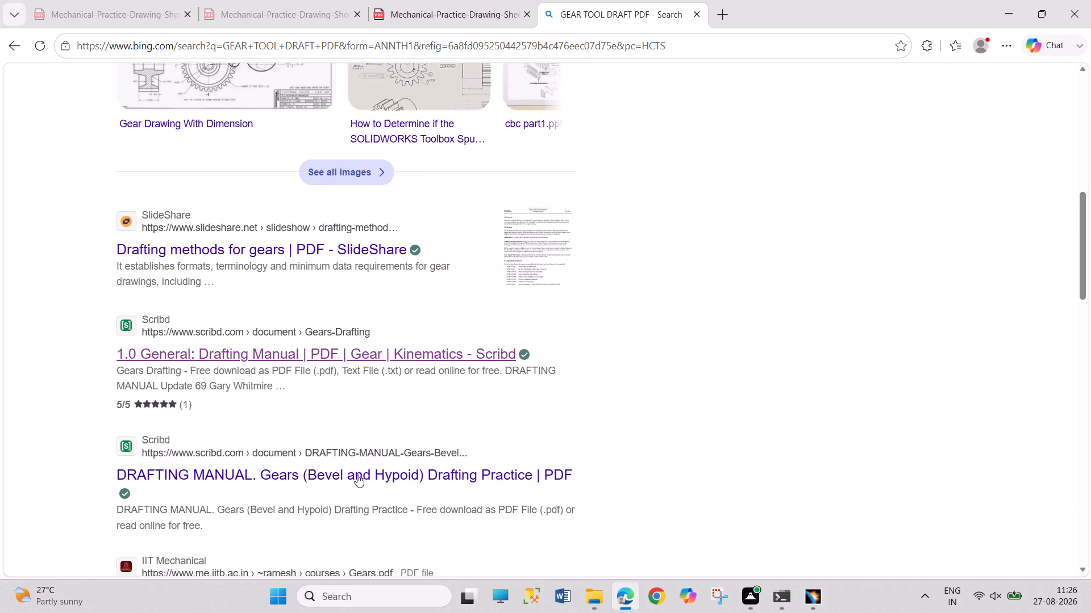
{"action": "scroll", "coordinate": [357, 475], "scroll_direction": "up", "scroll_amount": 5}
{"action": "left_click", "coordinate": [692, 14]}
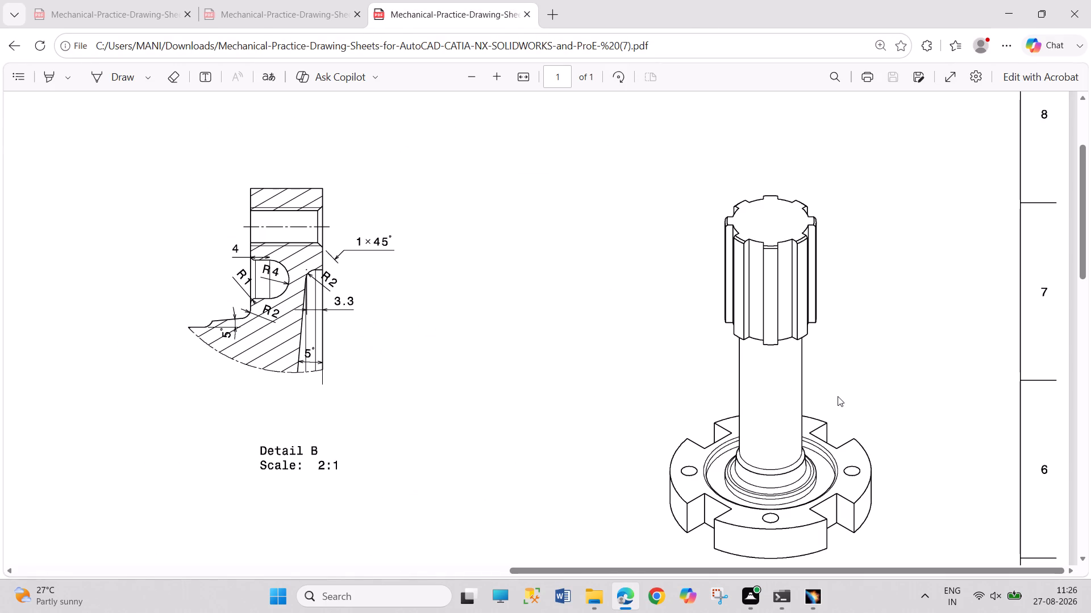
Examine sheet (7) again, comparing the splined flanged shaft's isometric view with the dimensioned front view of its slotted flange.
{"action": "scroll", "coordinate": [681, 396], "scroll_direction": "down", "scroll_amount": 4}
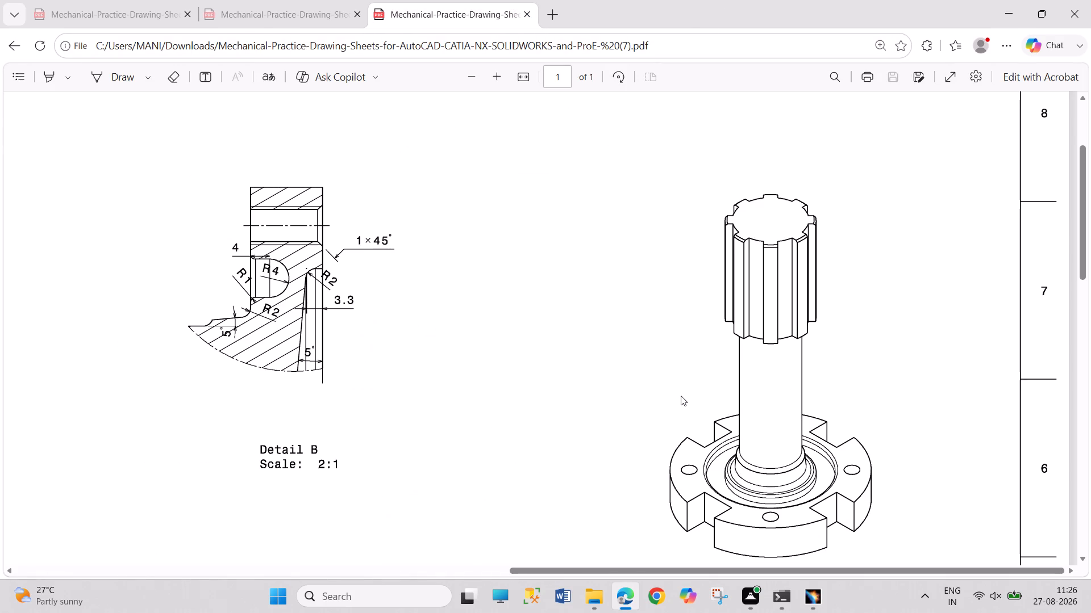
{"action": "scroll", "coordinate": [681, 396], "scroll_direction": "down", "scroll_amount": 2}
{"action": "scroll", "coordinate": [681, 396], "scroll_direction": "up", "scroll_amount": 1}
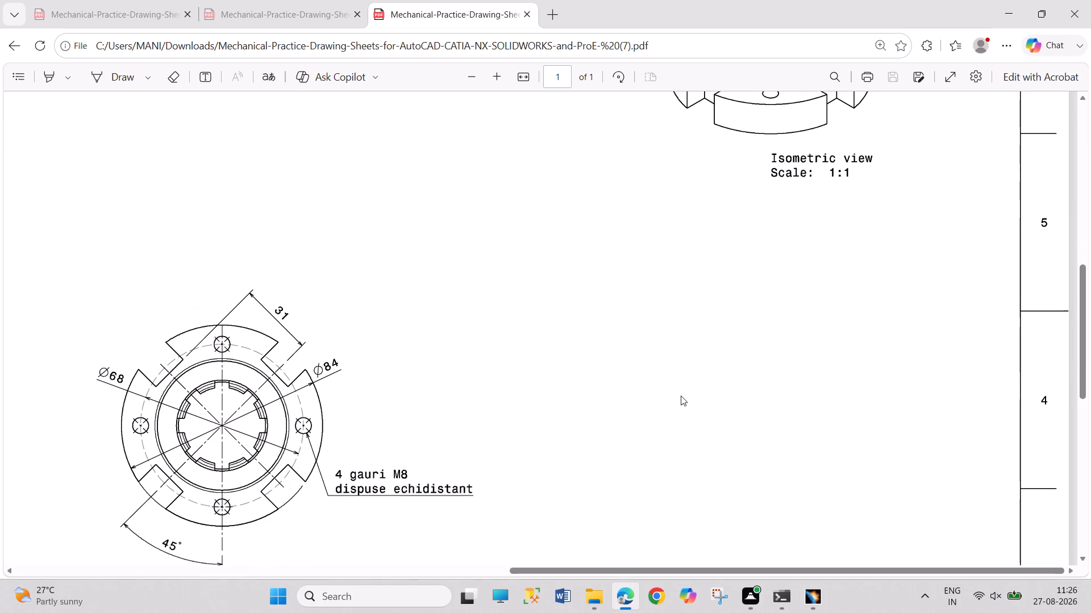
{"action": "scroll", "coordinate": [681, 396], "scroll_direction": "up", "scroll_amount": 4}
{"action": "scroll", "coordinate": [682, 394], "scroll_direction": "down", "scroll_amount": 4}
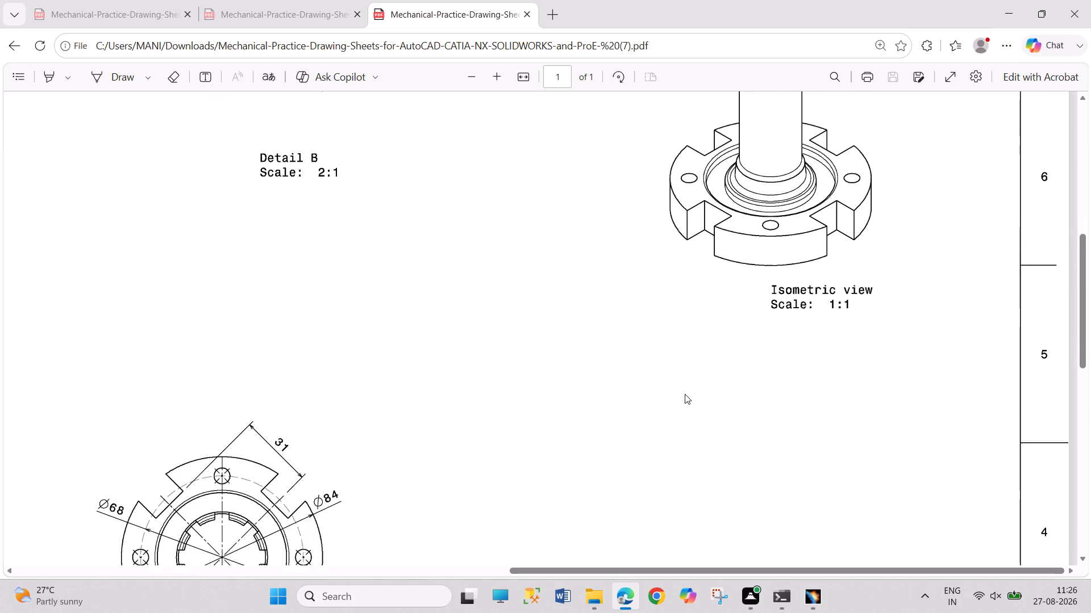
{"action": "scroll", "coordinate": [685, 394], "scroll_direction": "down", "scroll_amount": 1}
{"action": "scroll", "coordinate": [685, 394], "scroll_direction": "up", "scroll_amount": 5}
{"action": "scroll", "coordinate": [685, 394], "scroll_direction": "down", "scroll_amount": 5}
{"action": "scroll", "coordinate": [686, 397], "scroll_direction": "up", "scroll_amount": 1}
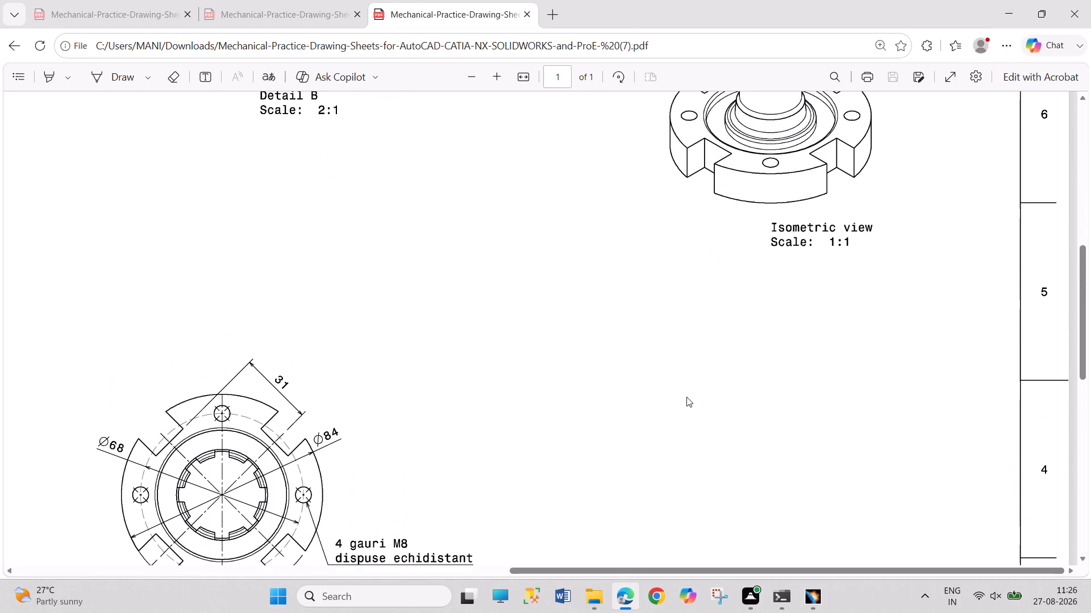
Study sheet (7) further, checking Detail B and the isometric view of the splined shaft against the flange's front view dimensions.
{"action": "scroll", "coordinate": [686, 397], "scroll_direction": "up", "scroll_amount": 2}
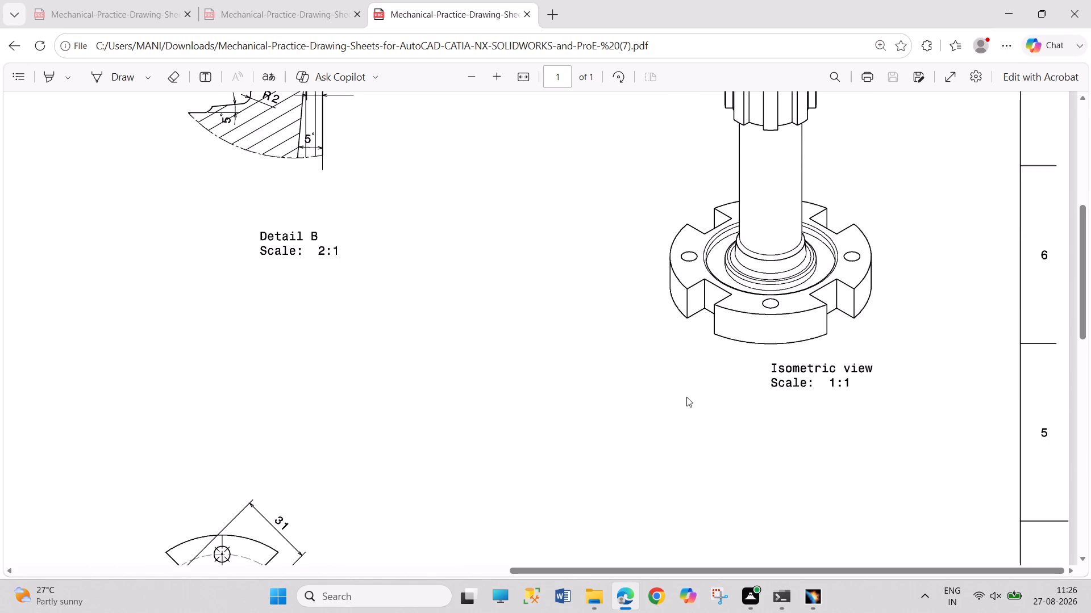
{"action": "scroll", "coordinate": [686, 397], "scroll_direction": "up", "scroll_amount": 3}
{"action": "scroll", "coordinate": [686, 397], "scroll_direction": "down", "scroll_amount": 6}
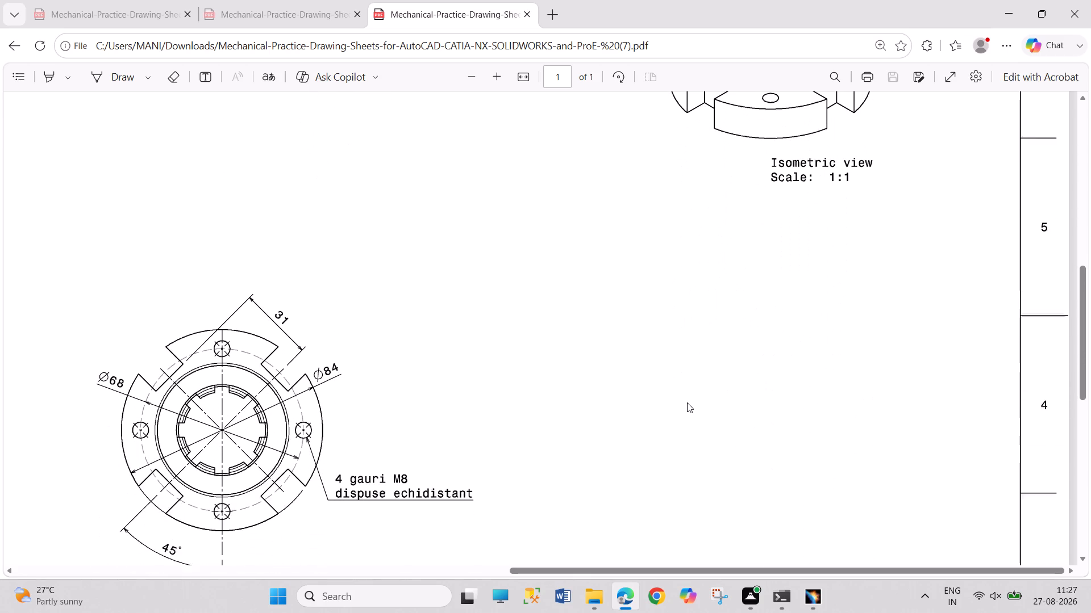
{"action": "scroll", "coordinate": [687, 402], "scroll_direction": "up", "scroll_amount": 2}
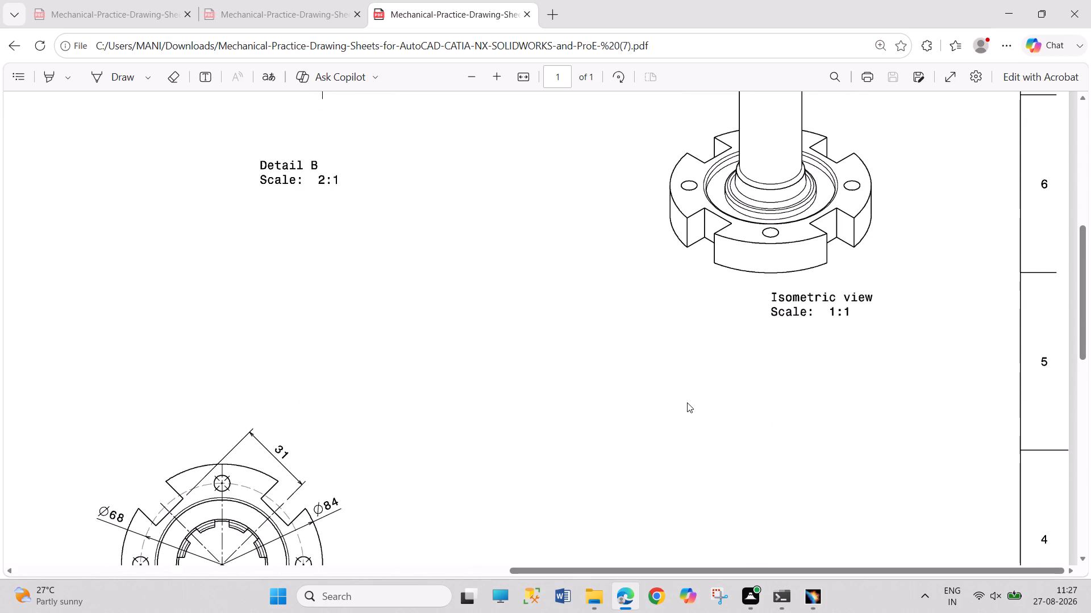
{"action": "scroll", "coordinate": [687, 402], "scroll_direction": "up", "scroll_amount": 2}
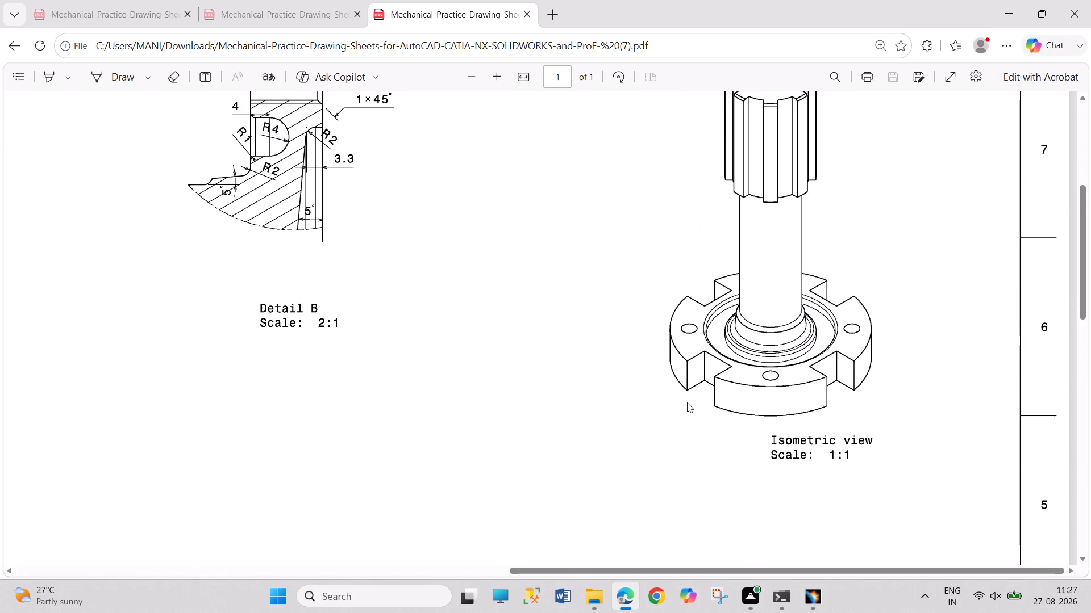
{"action": "scroll", "coordinate": [687, 402], "scroll_direction": "down", "scroll_amount": 3}
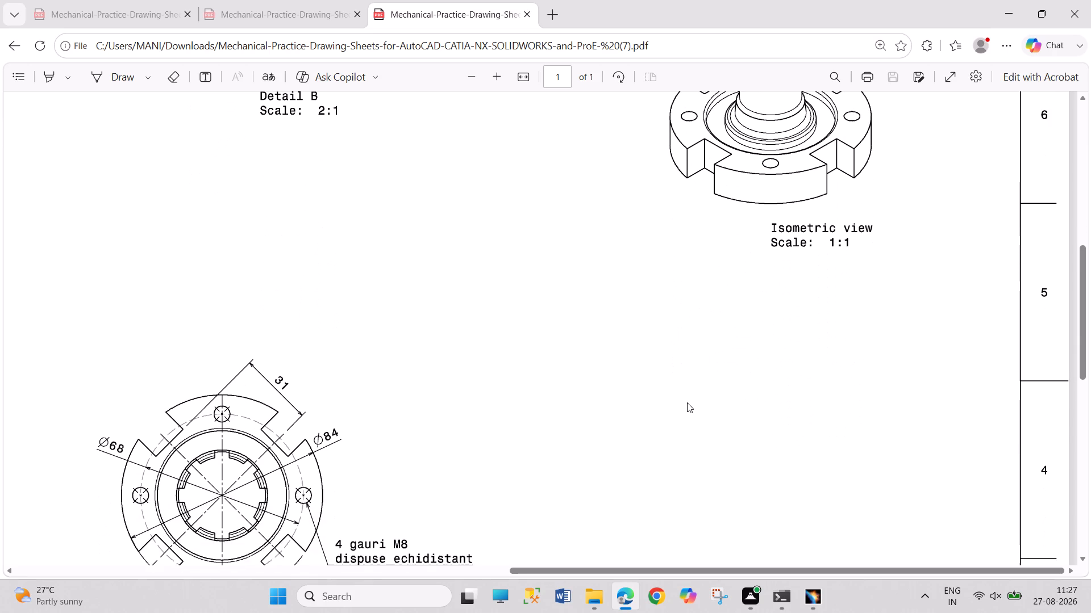
{"action": "scroll", "coordinate": [687, 402], "scroll_direction": "up", "scroll_amount": 4}
{"action": "scroll", "coordinate": [687, 403], "scroll_direction": "down", "scroll_amount": 6}
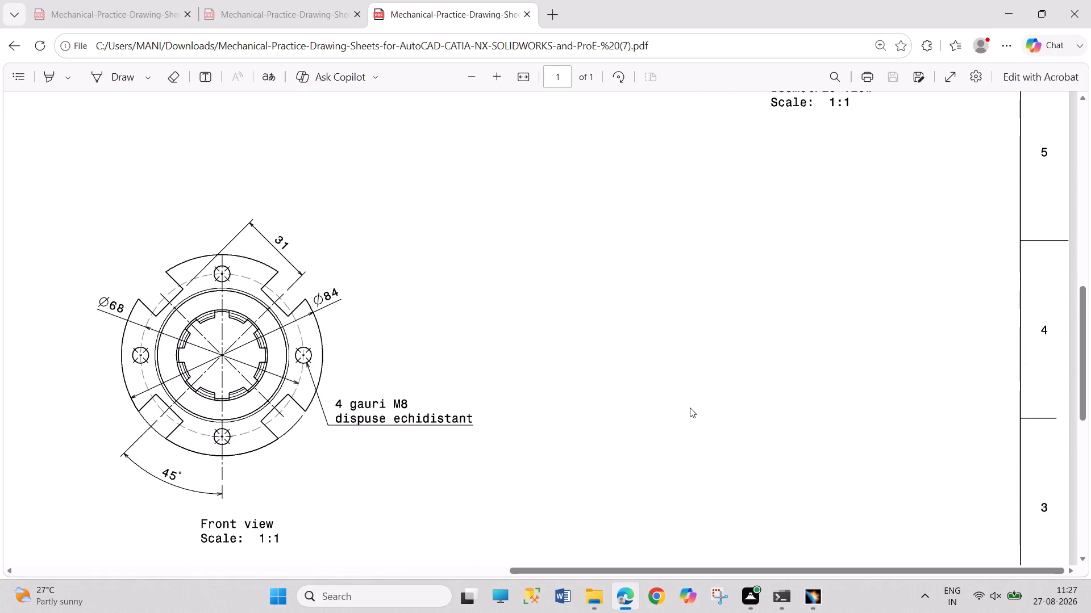
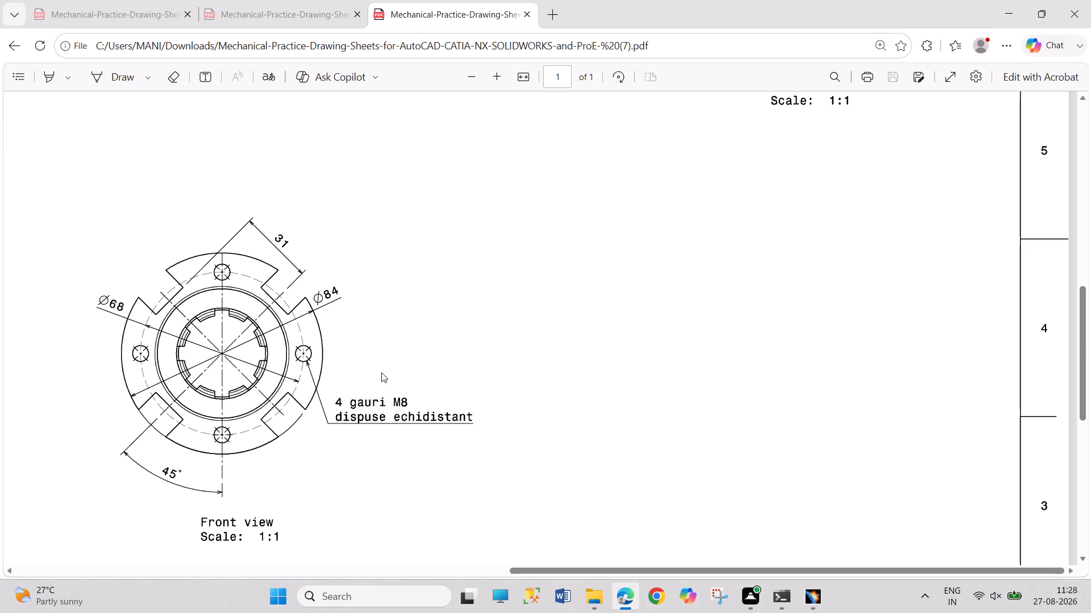
Examine sheet (7) again, covering the flange's front view, the title block, Detail B and the isometric view.
{"action": "scroll", "coordinate": [682, 408], "scroll_direction": "down", "scroll_amount": 4}
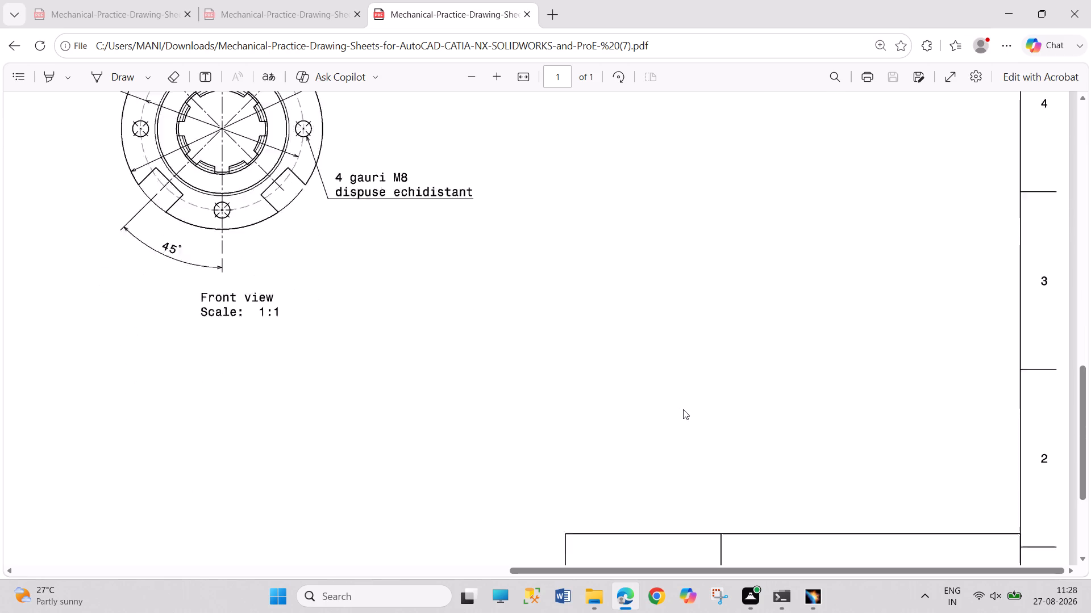
{"action": "scroll", "coordinate": [683, 409], "scroll_direction": "down", "scroll_amount": 3}
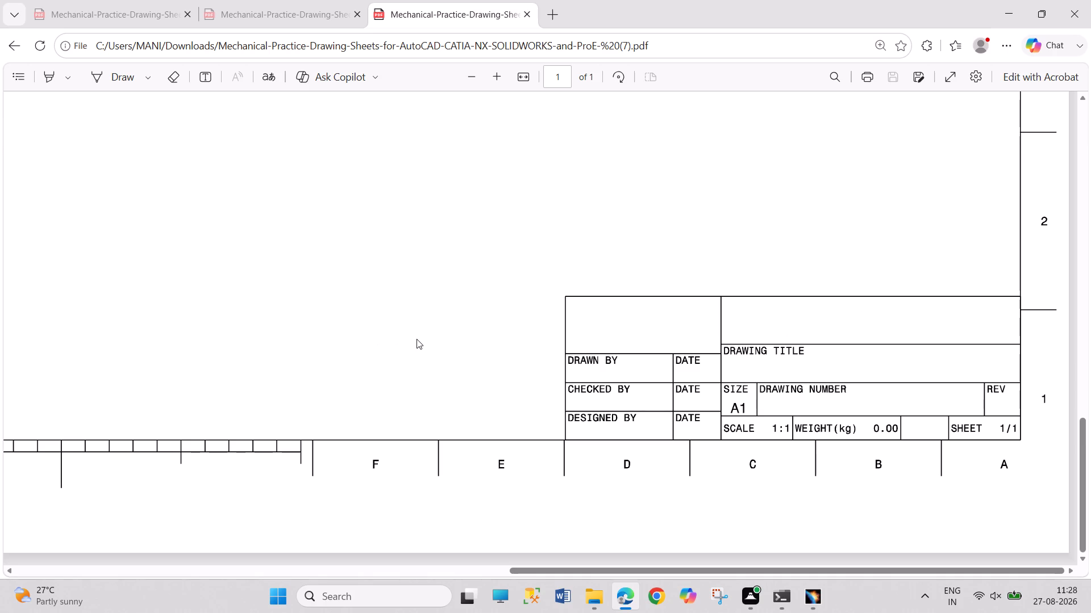
{"action": "scroll", "coordinate": [417, 332], "scroll_direction": "up", "scroll_amount": 4}
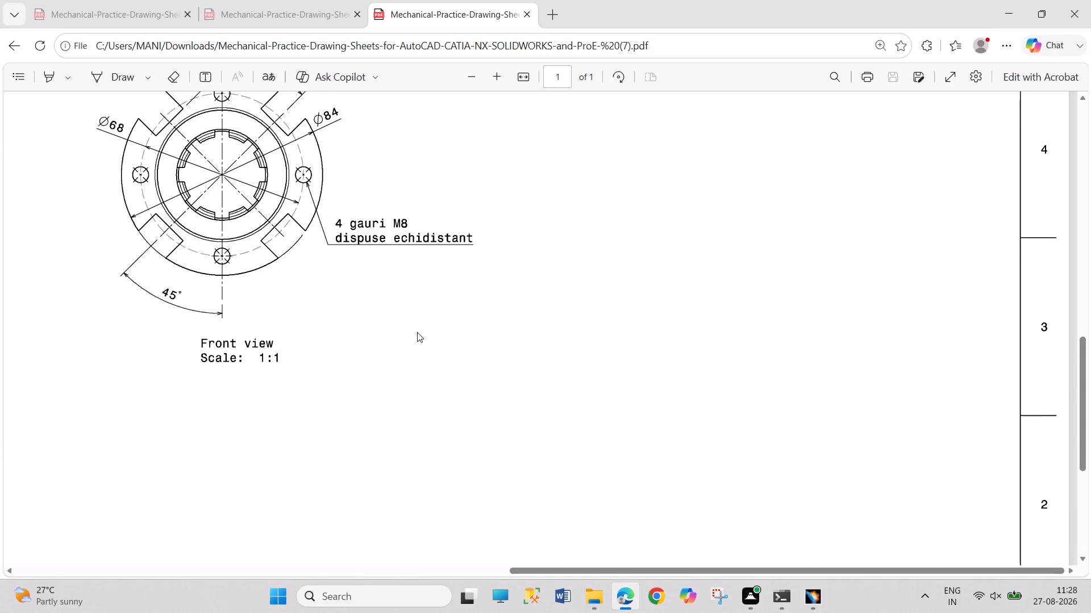
{"action": "scroll", "coordinate": [417, 332], "scroll_direction": "down", "scroll_amount": 2}
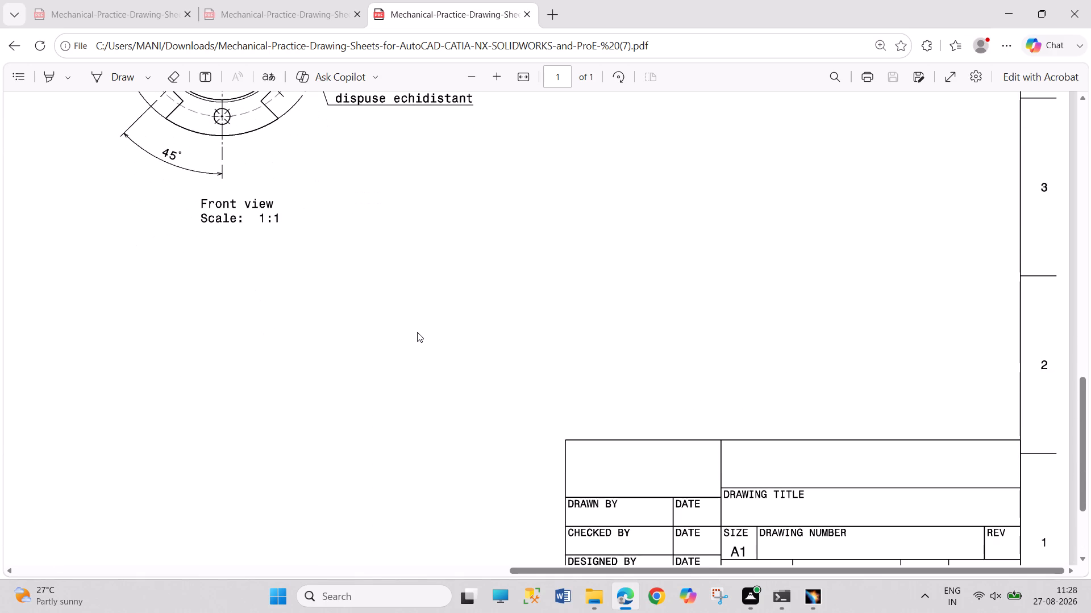
{"action": "scroll", "coordinate": [417, 332], "scroll_direction": "up", "scroll_amount": 3}
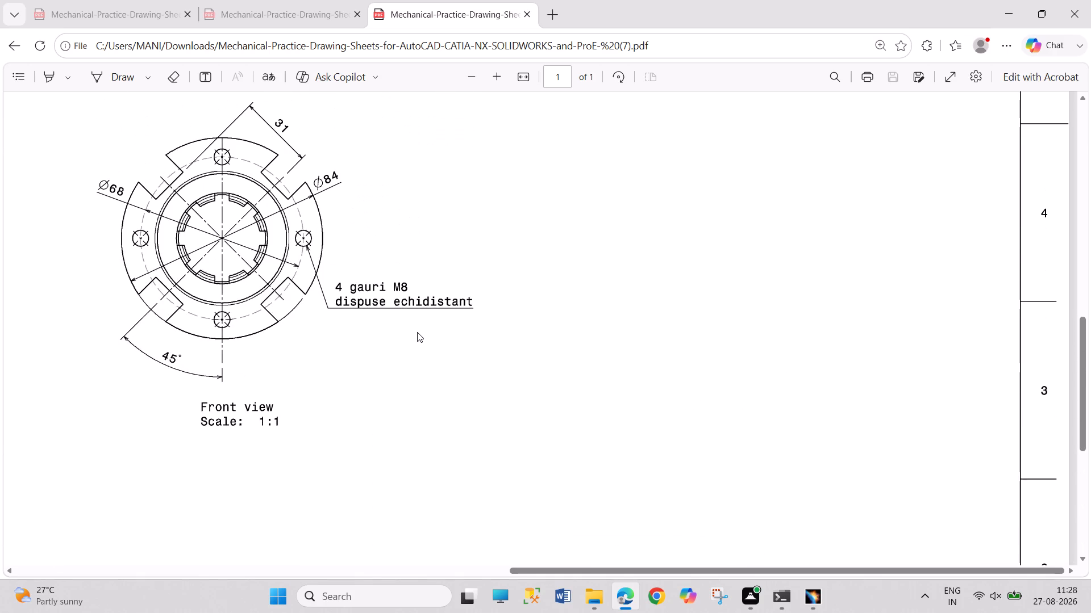
{"action": "scroll", "coordinate": [417, 332], "scroll_direction": "up", "scroll_amount": 7}
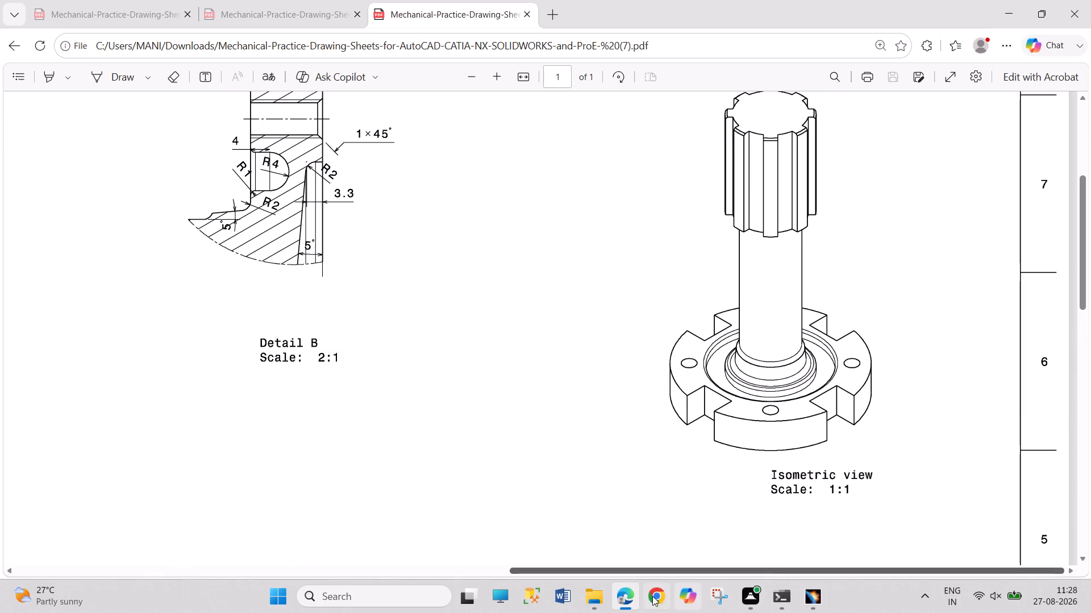
Switch to CATIA and sketch a circle about 94 mm in diameter, centred on the origin of the xy plane.
{"action": "left_click", "coordinate": [809, 600]}
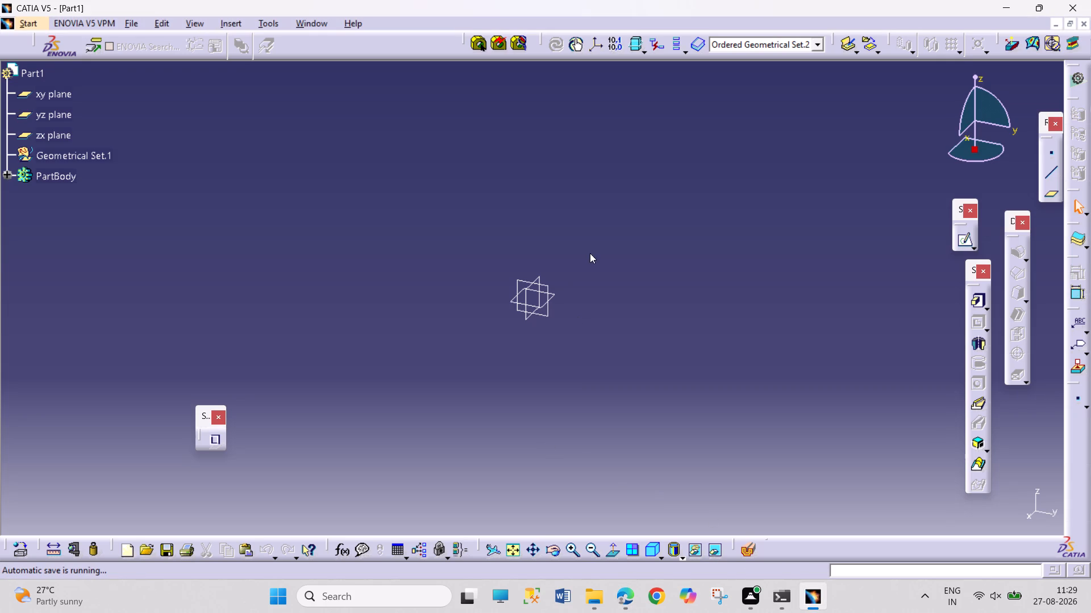
{"action": "left_click", "coordinate": [557, 295]}
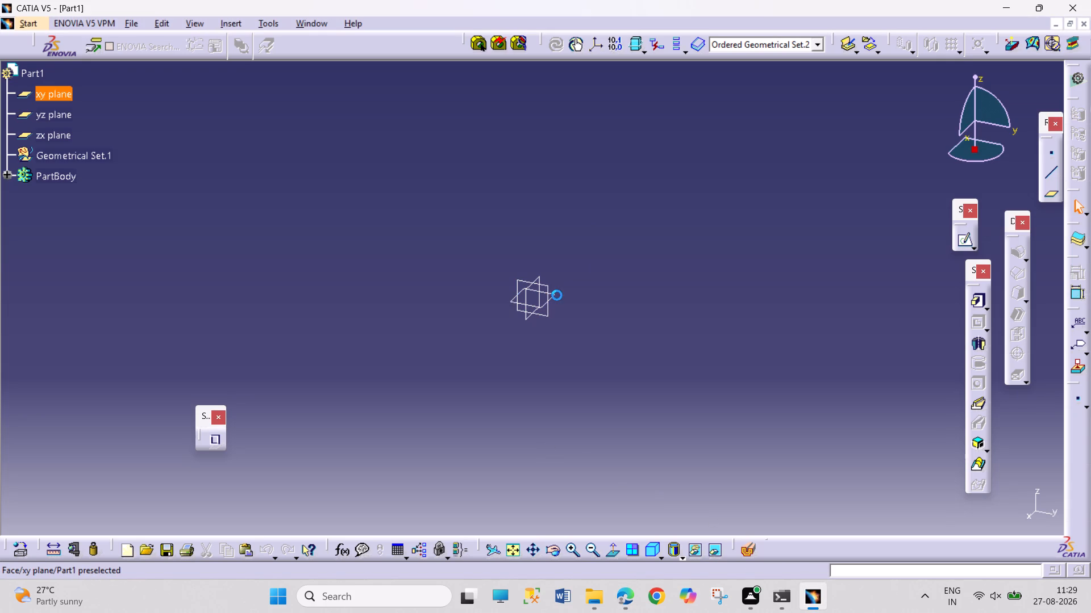
{"action": "left_click", "coordinate": [964, 242]}
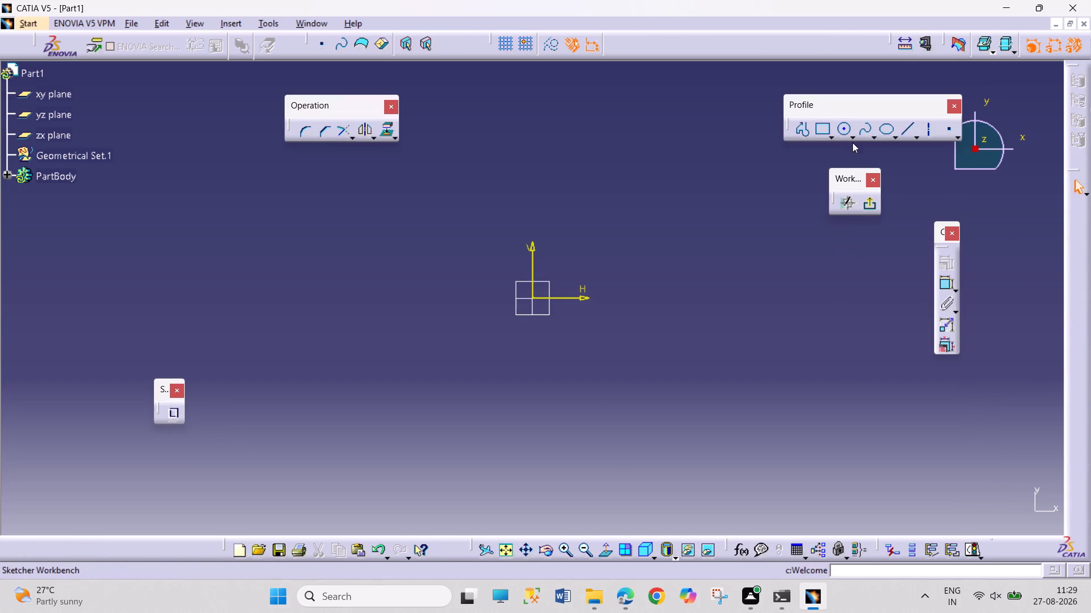
{"action": "left_click", "coordinate": [844, 125]}
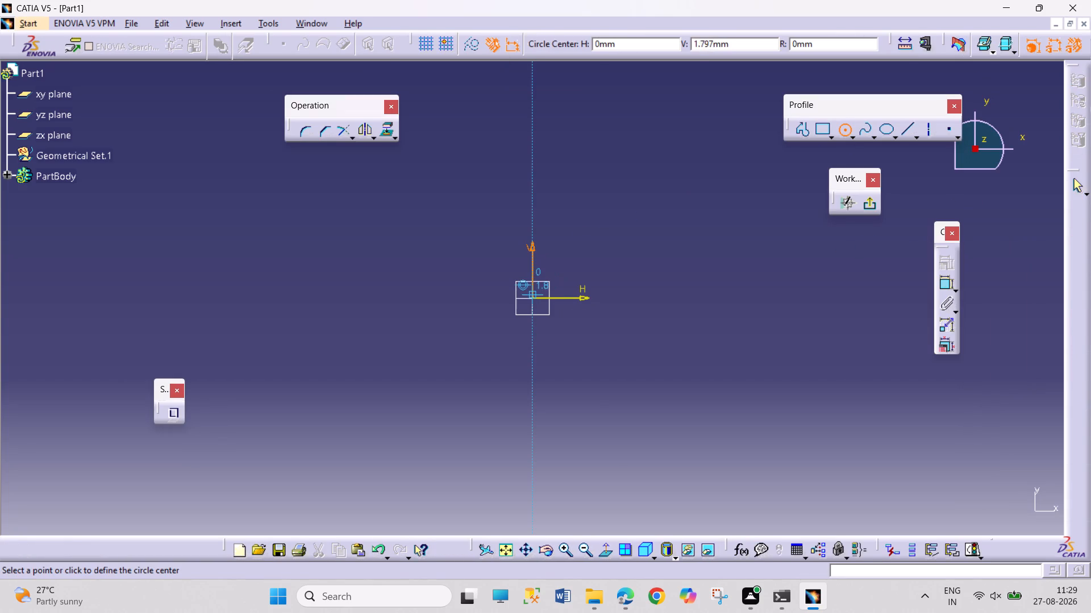
{"action": "left_click", "coordinate": [530, 296]}
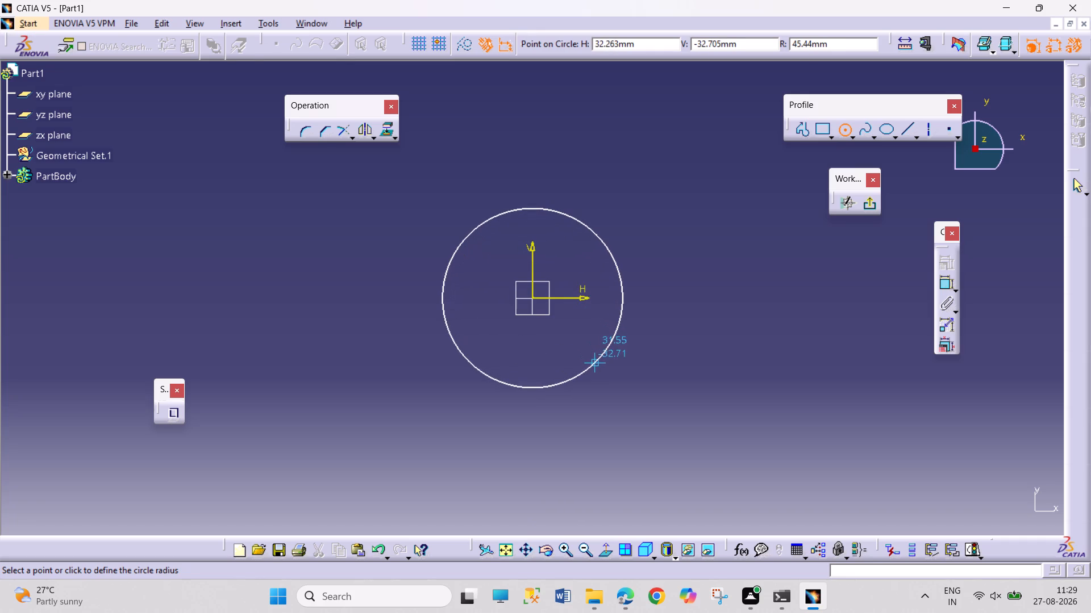
{"action": "left_click", "coordinate": [596, 365]}
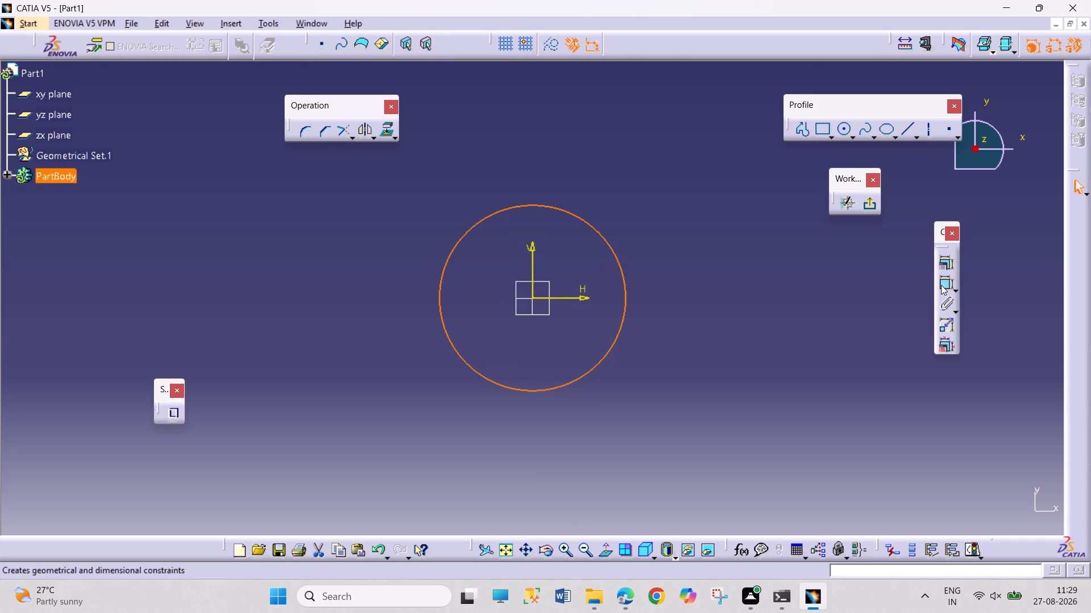
Dimension the circle's diameter, placing the dimension text outside the circle.
{"action": "left_click", "coordinate": [942, 285]}
{"action": "left_click", "coordinate": [648, 361]}
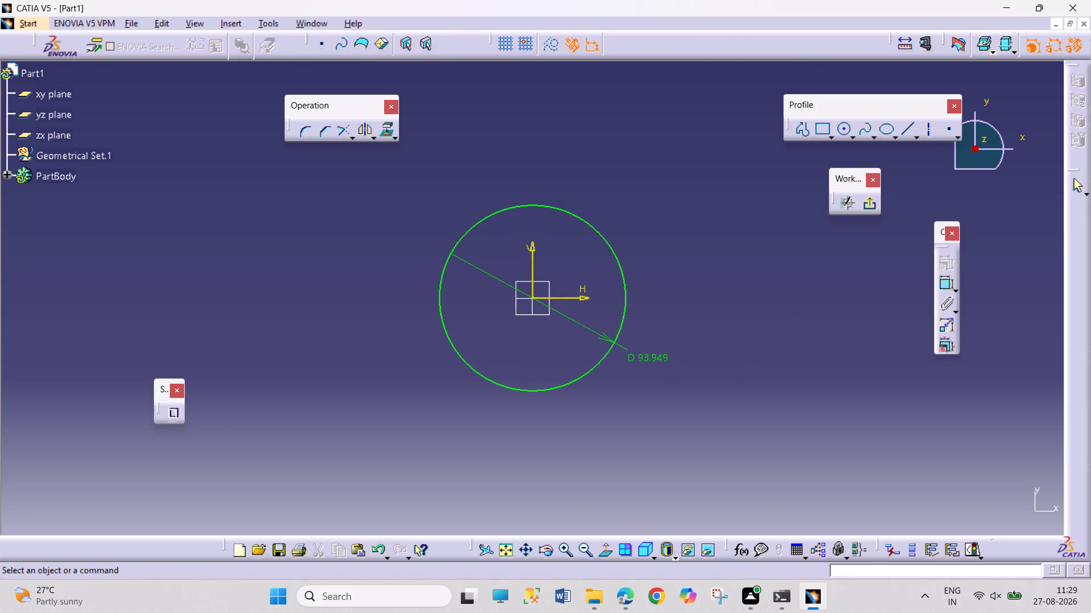
{"action": "left_click_drag", "start_coordinate": [652, 358], "coordinate": [681, 370]}
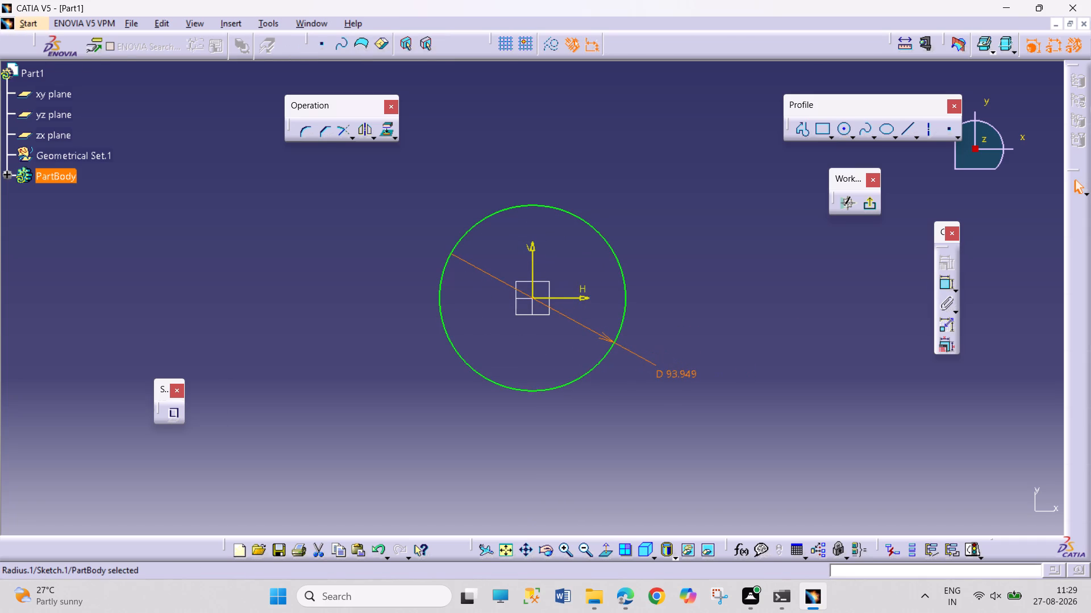
{"action": "left_click_drag", "start_coordinate": [681, 370], "coordinate": [681, 370]}
{"action": "left_click", "coordinate": [731, 385]}
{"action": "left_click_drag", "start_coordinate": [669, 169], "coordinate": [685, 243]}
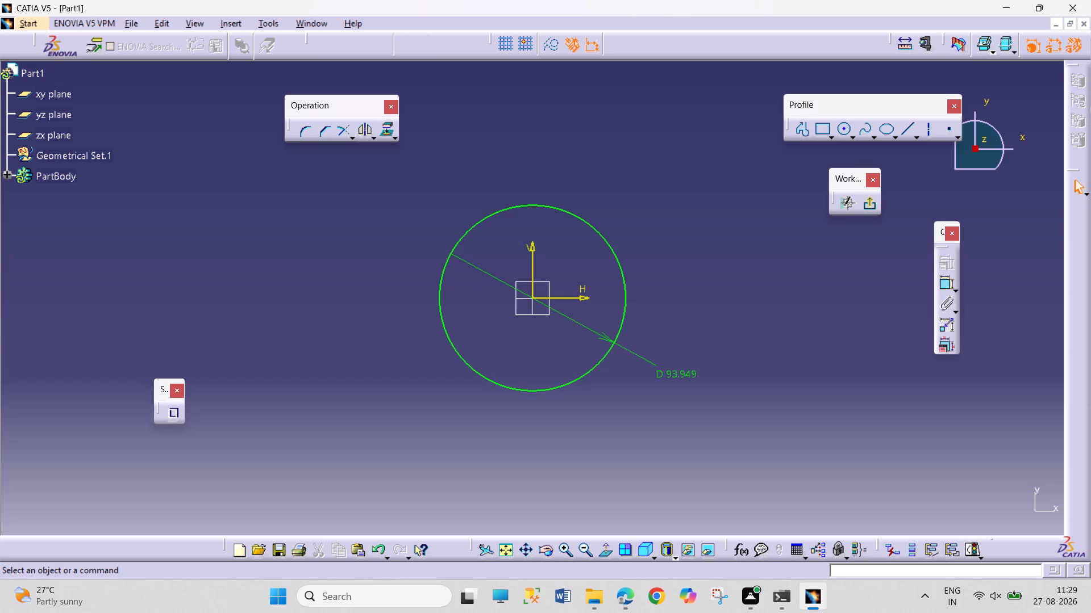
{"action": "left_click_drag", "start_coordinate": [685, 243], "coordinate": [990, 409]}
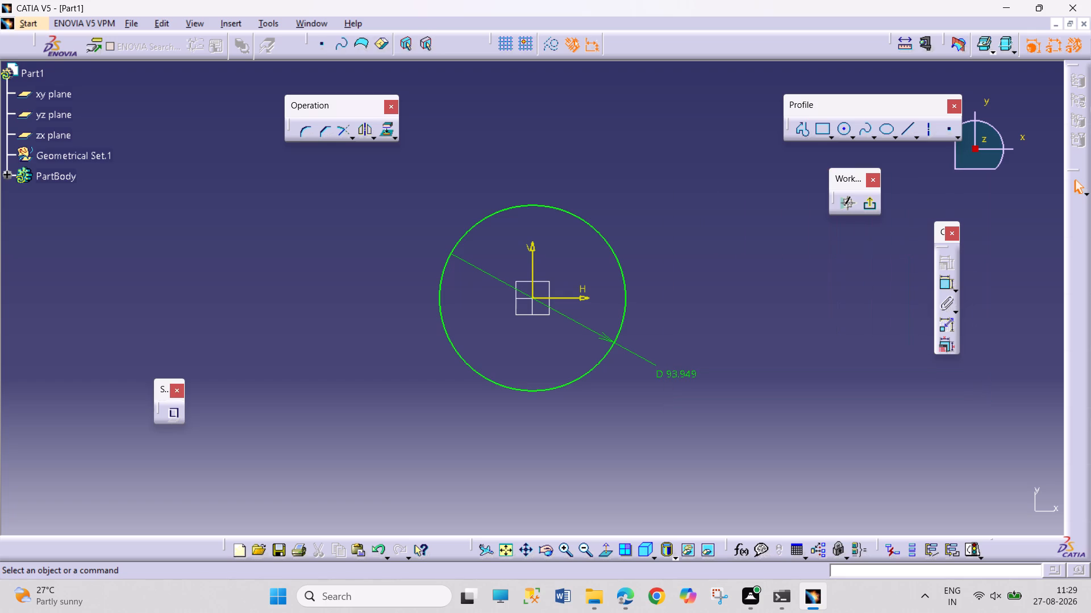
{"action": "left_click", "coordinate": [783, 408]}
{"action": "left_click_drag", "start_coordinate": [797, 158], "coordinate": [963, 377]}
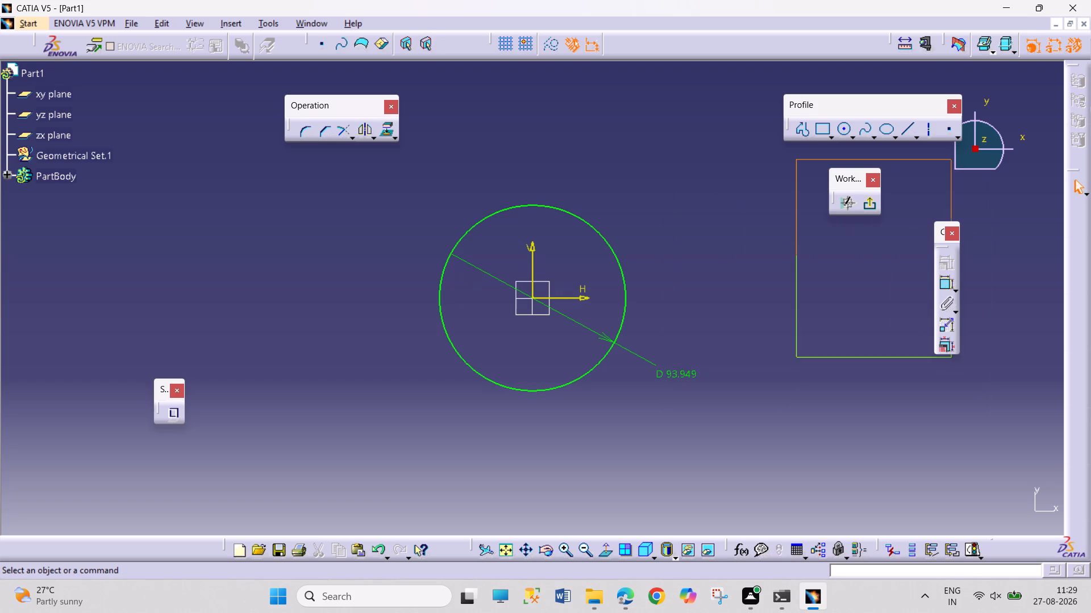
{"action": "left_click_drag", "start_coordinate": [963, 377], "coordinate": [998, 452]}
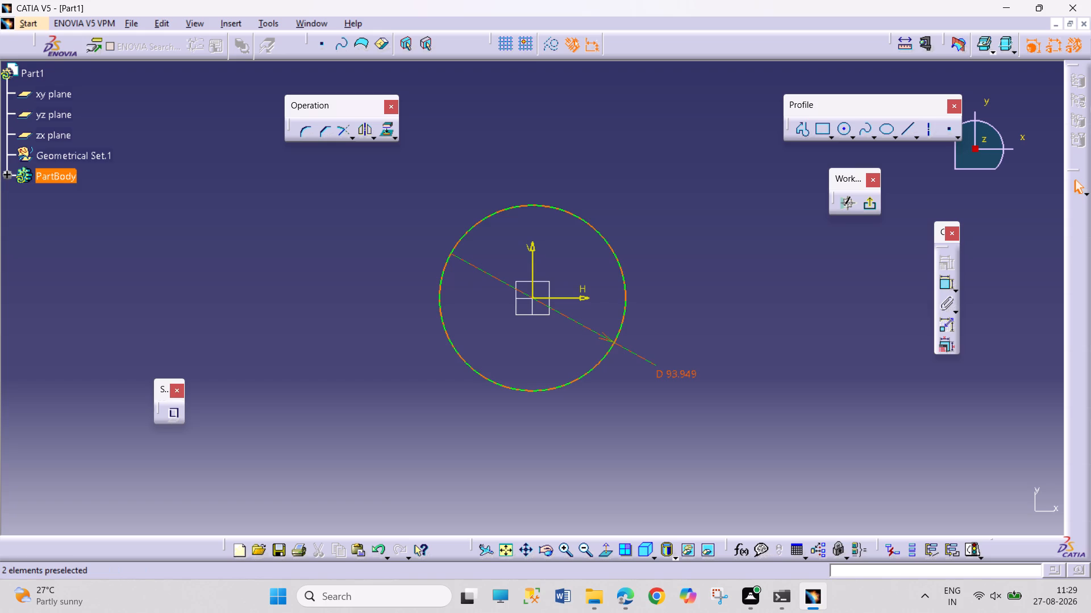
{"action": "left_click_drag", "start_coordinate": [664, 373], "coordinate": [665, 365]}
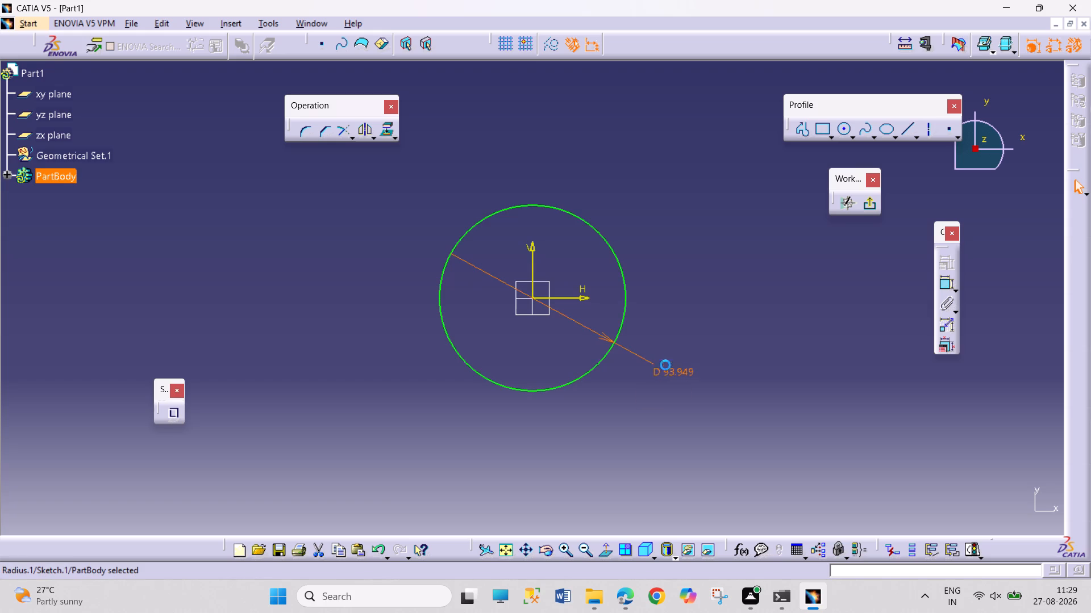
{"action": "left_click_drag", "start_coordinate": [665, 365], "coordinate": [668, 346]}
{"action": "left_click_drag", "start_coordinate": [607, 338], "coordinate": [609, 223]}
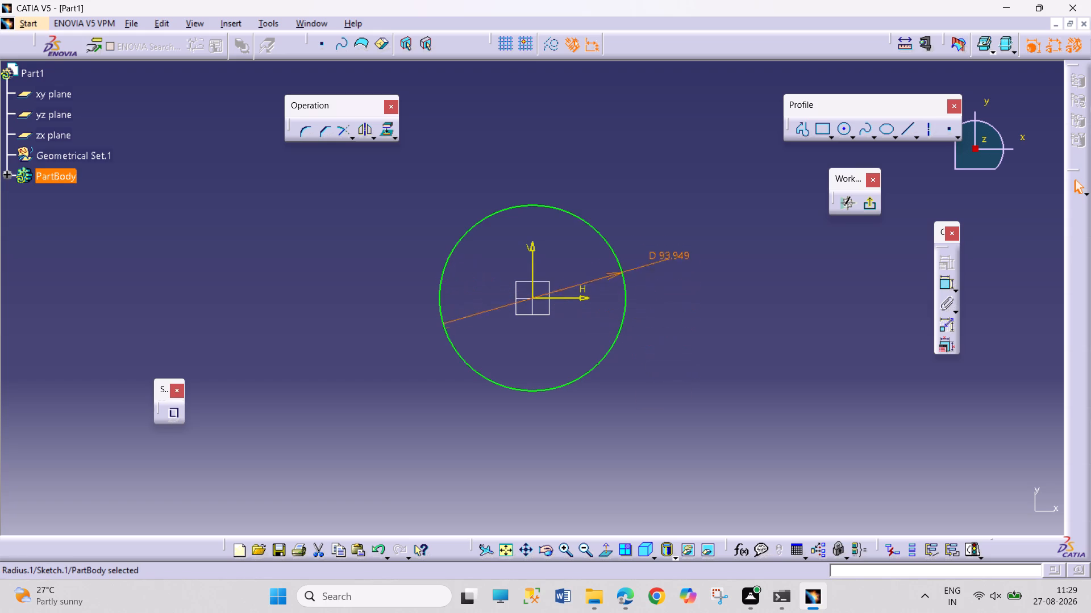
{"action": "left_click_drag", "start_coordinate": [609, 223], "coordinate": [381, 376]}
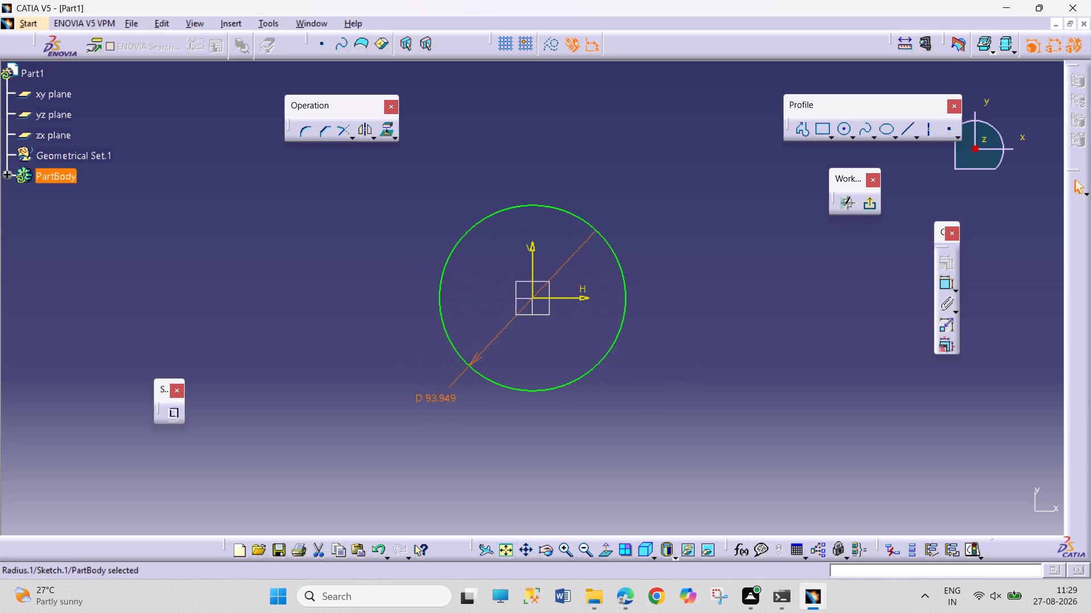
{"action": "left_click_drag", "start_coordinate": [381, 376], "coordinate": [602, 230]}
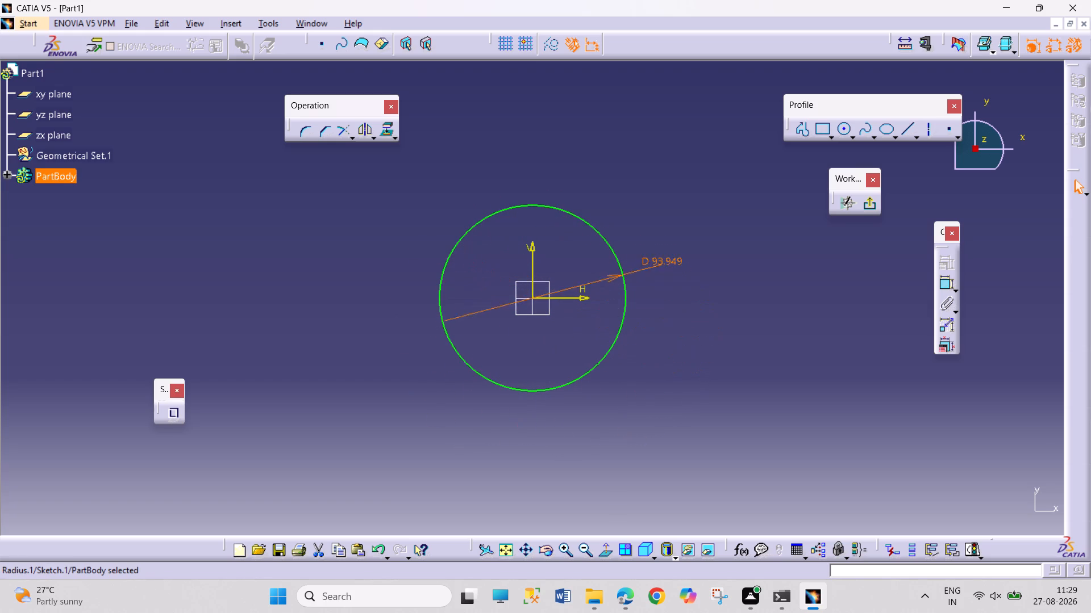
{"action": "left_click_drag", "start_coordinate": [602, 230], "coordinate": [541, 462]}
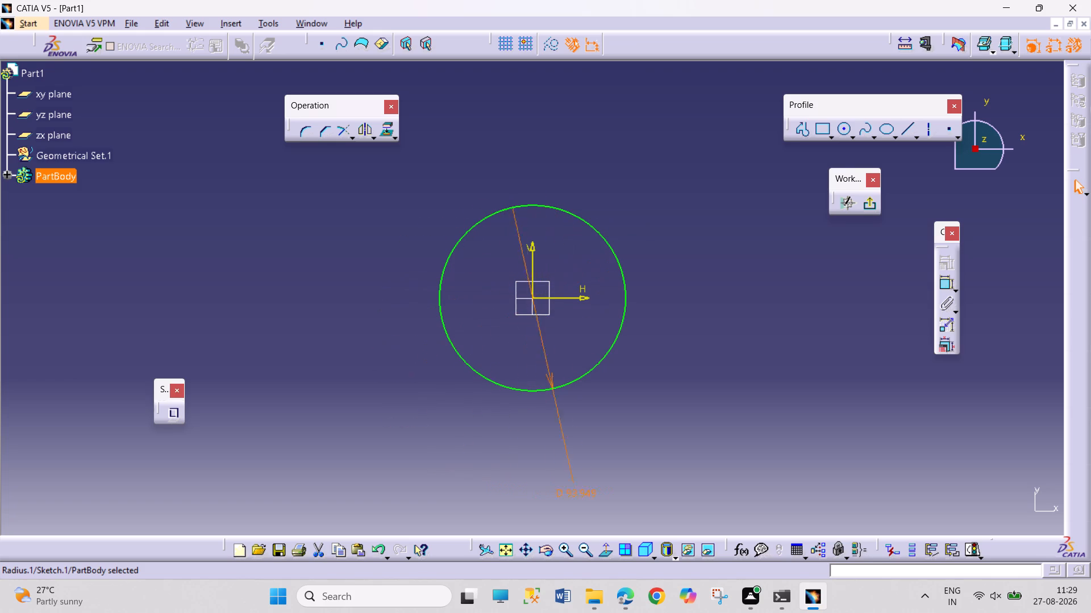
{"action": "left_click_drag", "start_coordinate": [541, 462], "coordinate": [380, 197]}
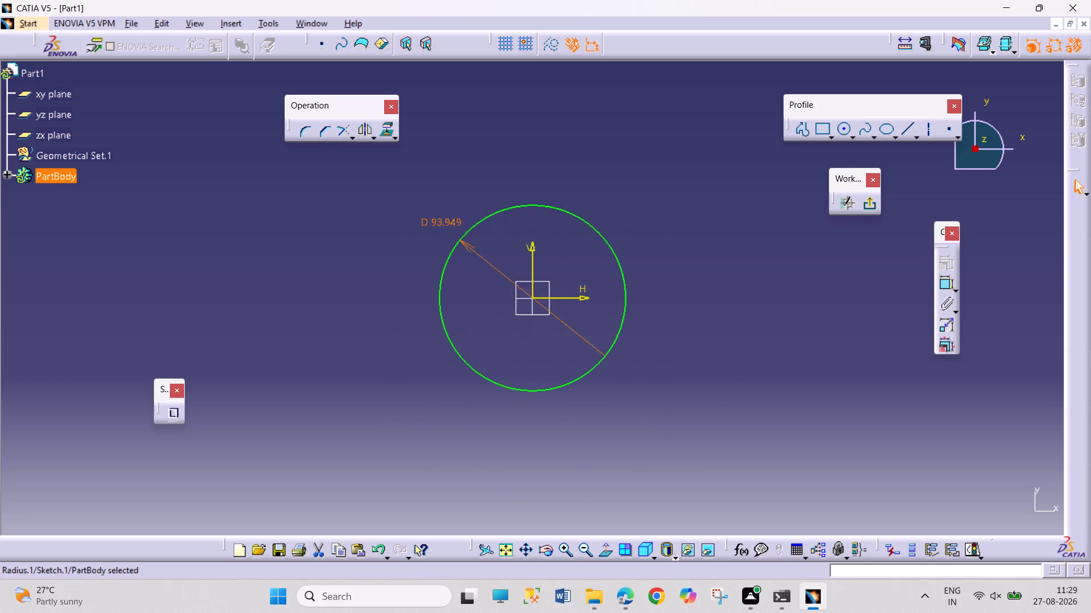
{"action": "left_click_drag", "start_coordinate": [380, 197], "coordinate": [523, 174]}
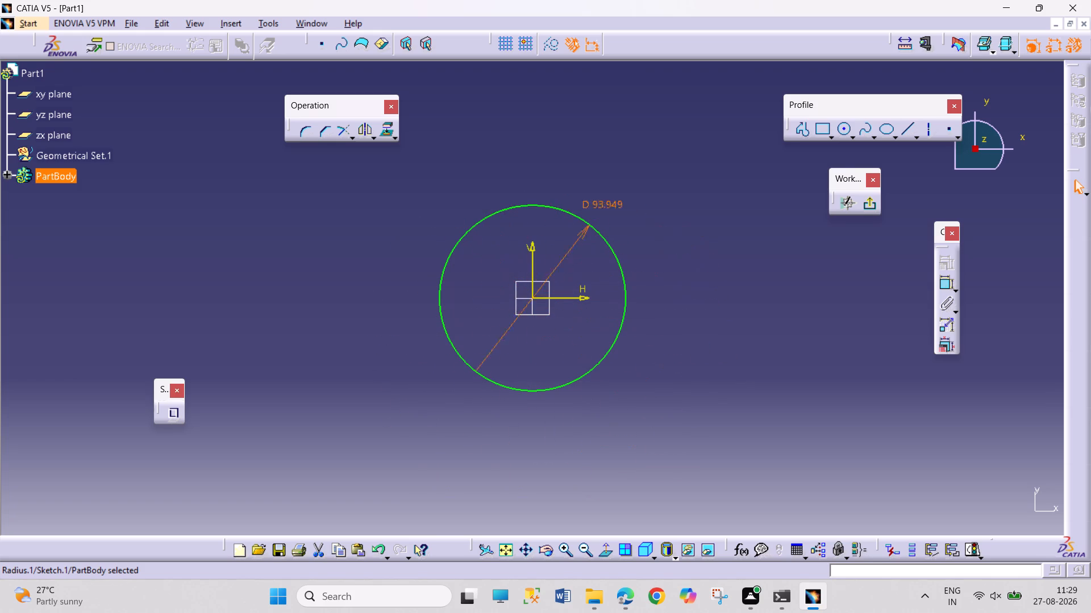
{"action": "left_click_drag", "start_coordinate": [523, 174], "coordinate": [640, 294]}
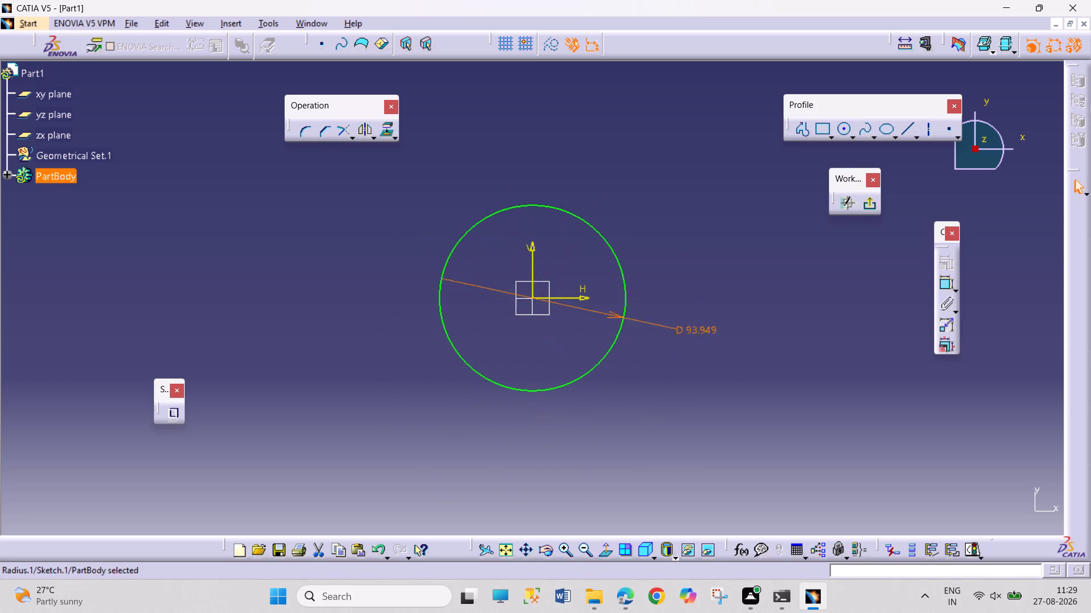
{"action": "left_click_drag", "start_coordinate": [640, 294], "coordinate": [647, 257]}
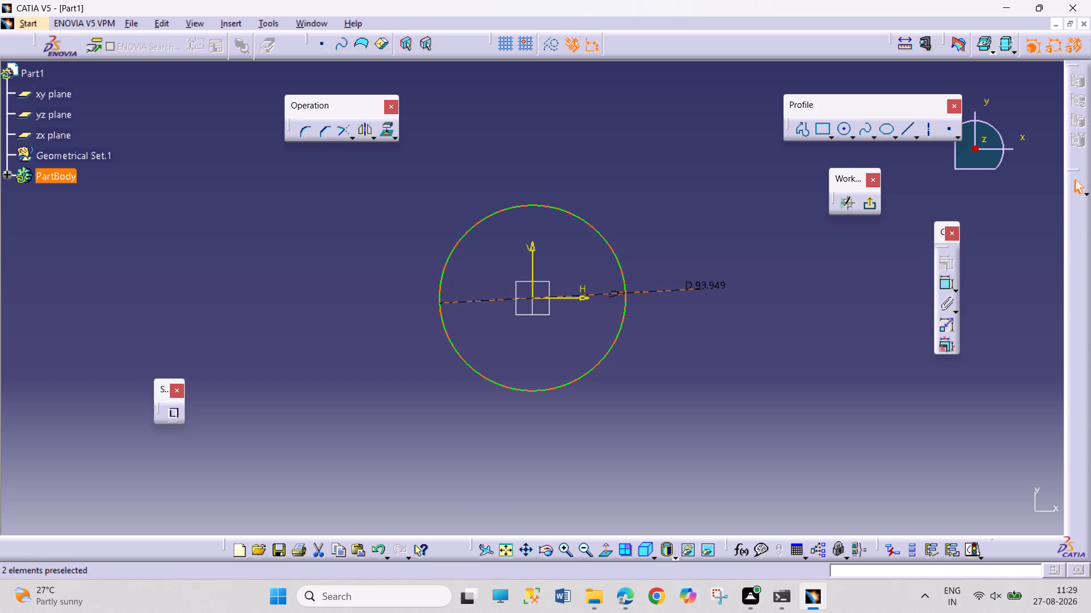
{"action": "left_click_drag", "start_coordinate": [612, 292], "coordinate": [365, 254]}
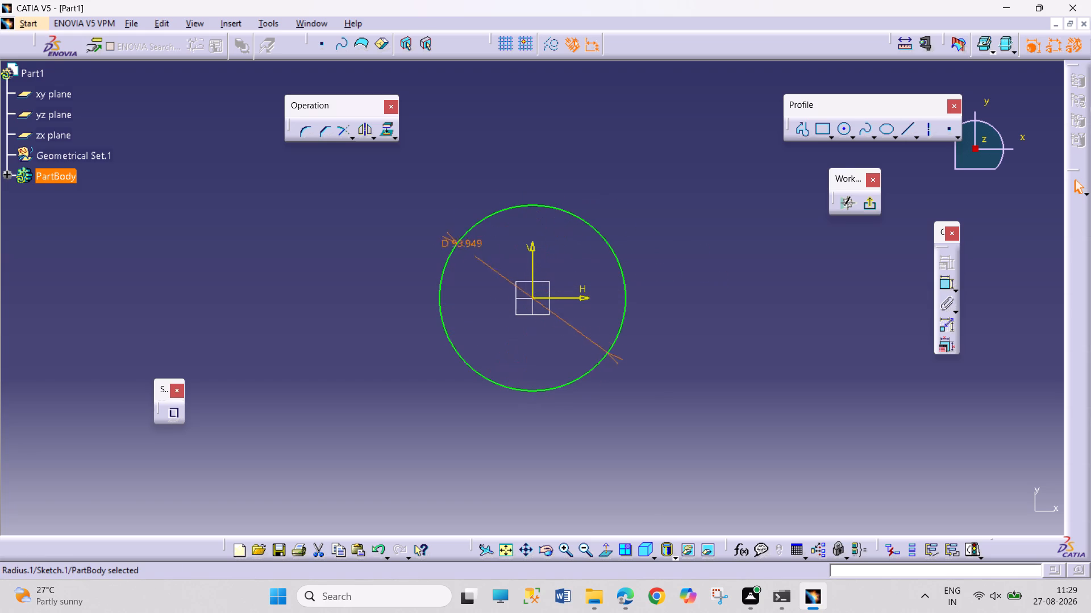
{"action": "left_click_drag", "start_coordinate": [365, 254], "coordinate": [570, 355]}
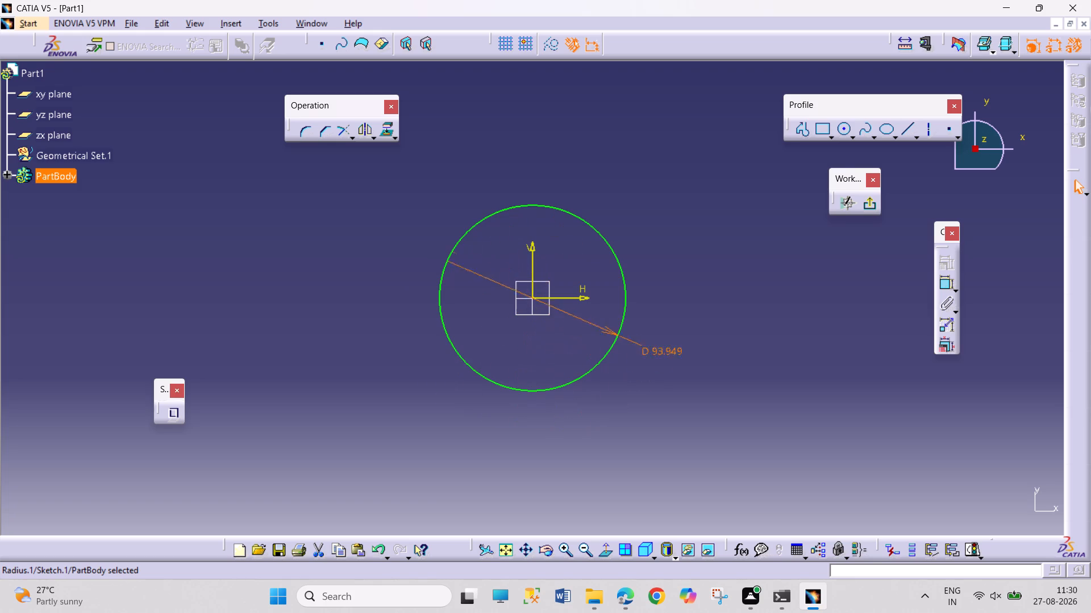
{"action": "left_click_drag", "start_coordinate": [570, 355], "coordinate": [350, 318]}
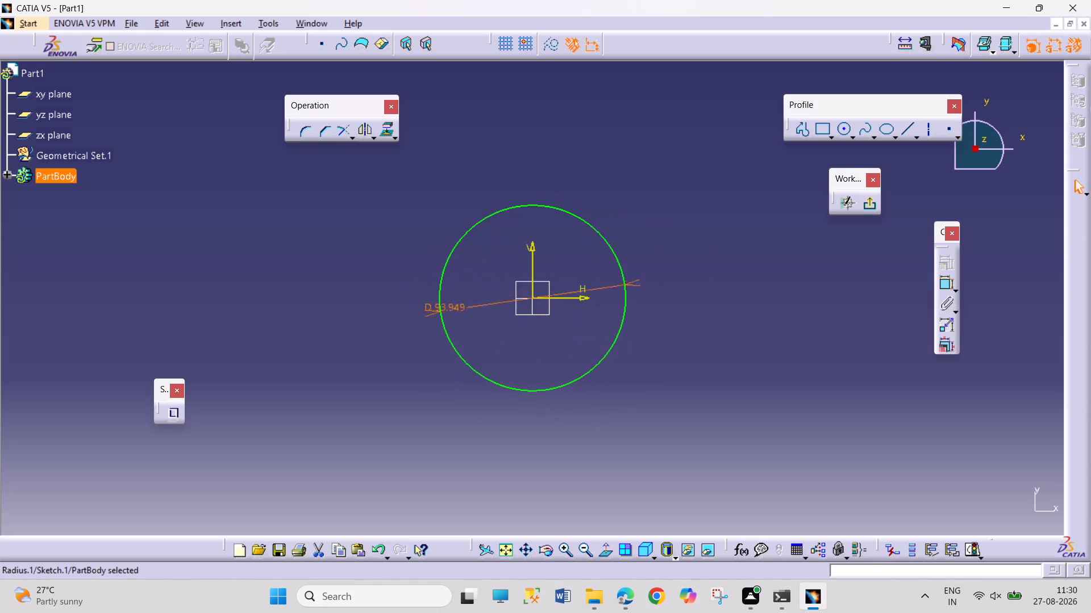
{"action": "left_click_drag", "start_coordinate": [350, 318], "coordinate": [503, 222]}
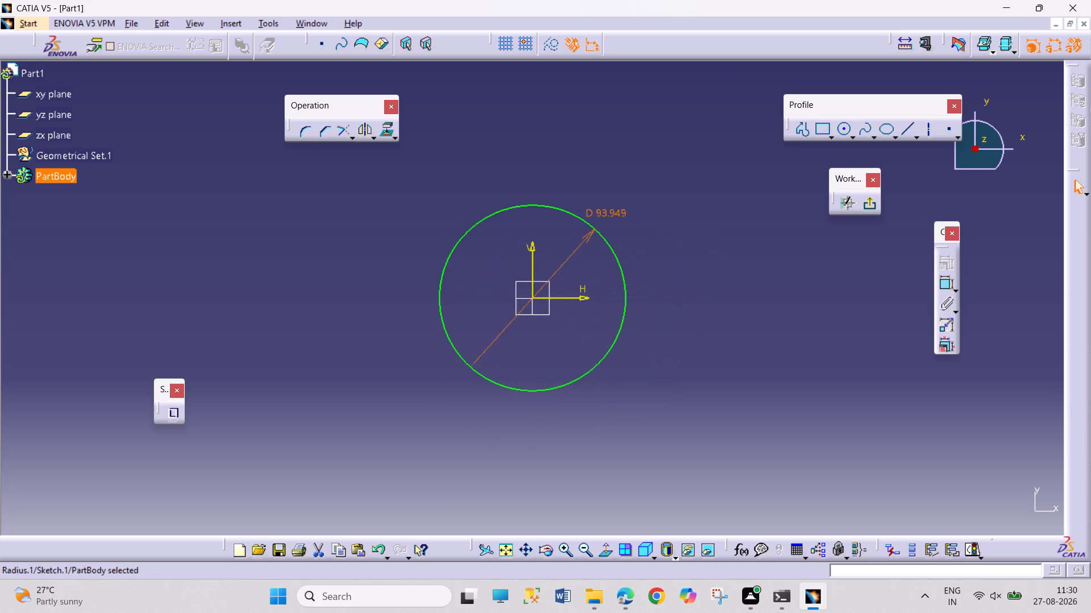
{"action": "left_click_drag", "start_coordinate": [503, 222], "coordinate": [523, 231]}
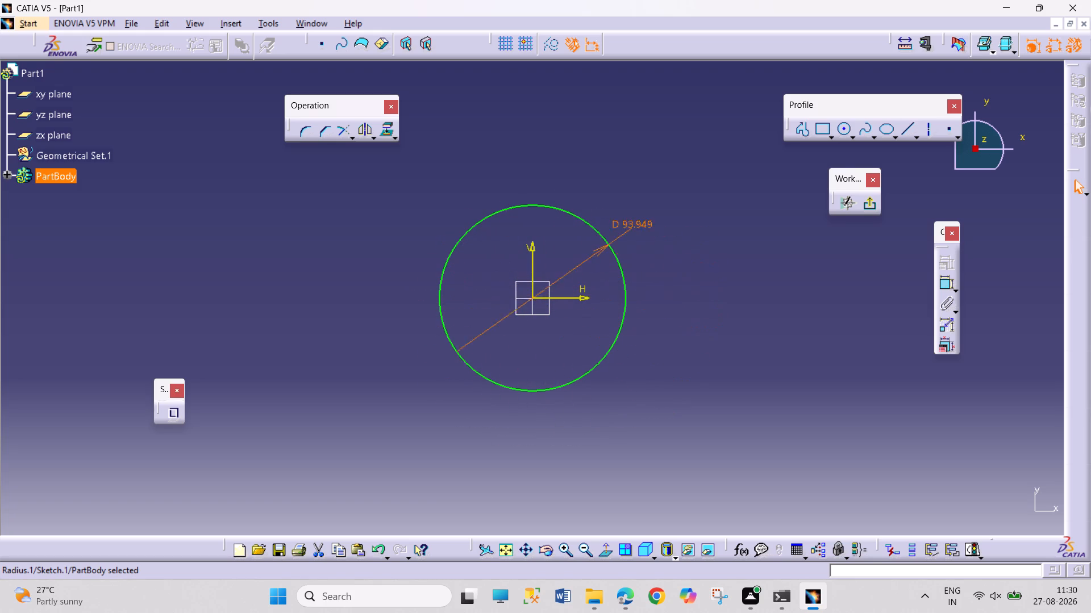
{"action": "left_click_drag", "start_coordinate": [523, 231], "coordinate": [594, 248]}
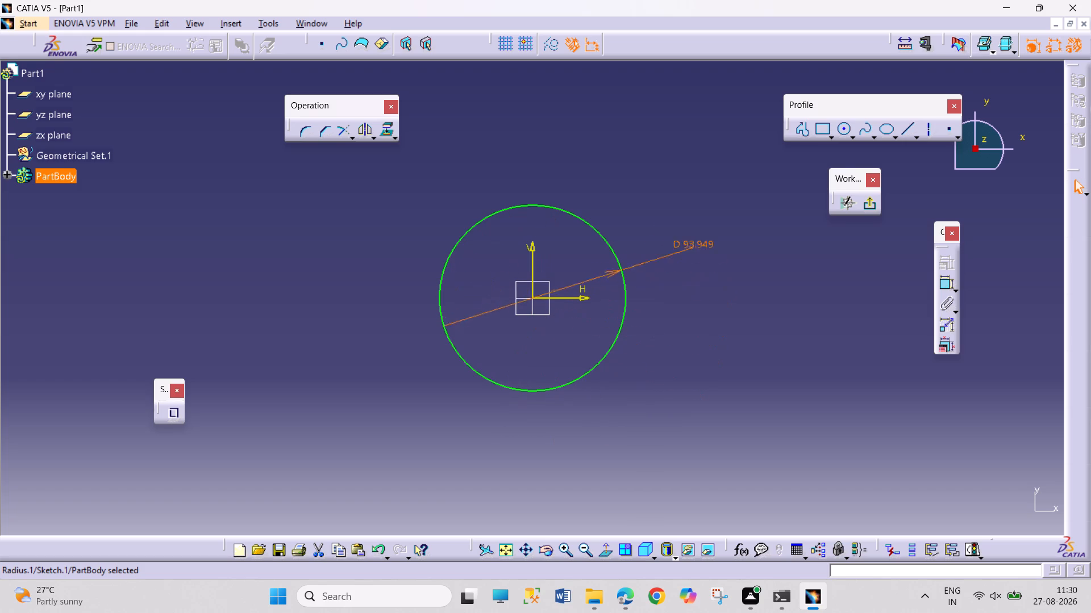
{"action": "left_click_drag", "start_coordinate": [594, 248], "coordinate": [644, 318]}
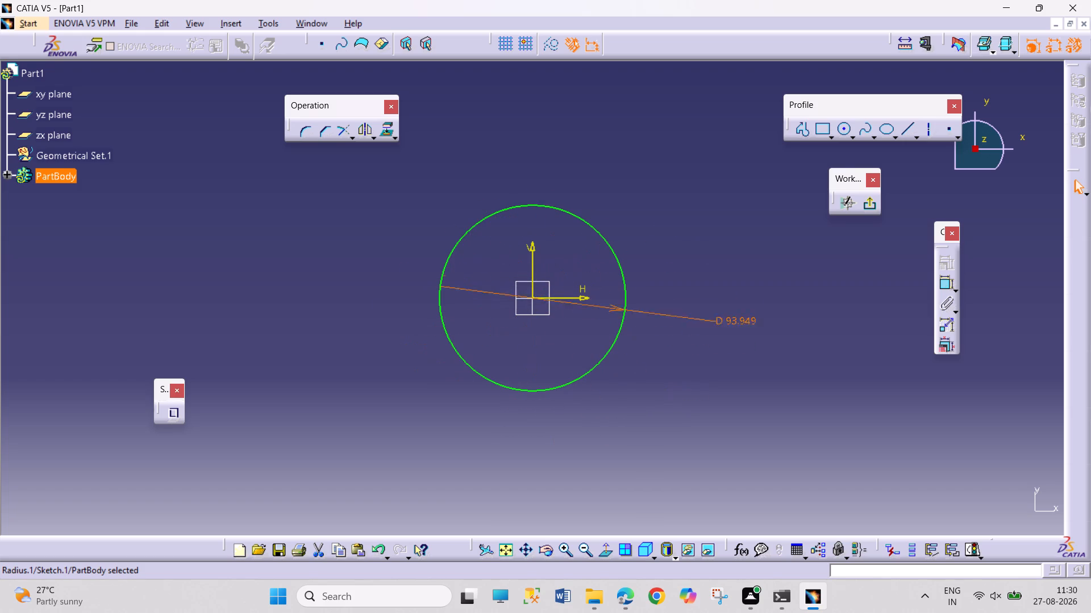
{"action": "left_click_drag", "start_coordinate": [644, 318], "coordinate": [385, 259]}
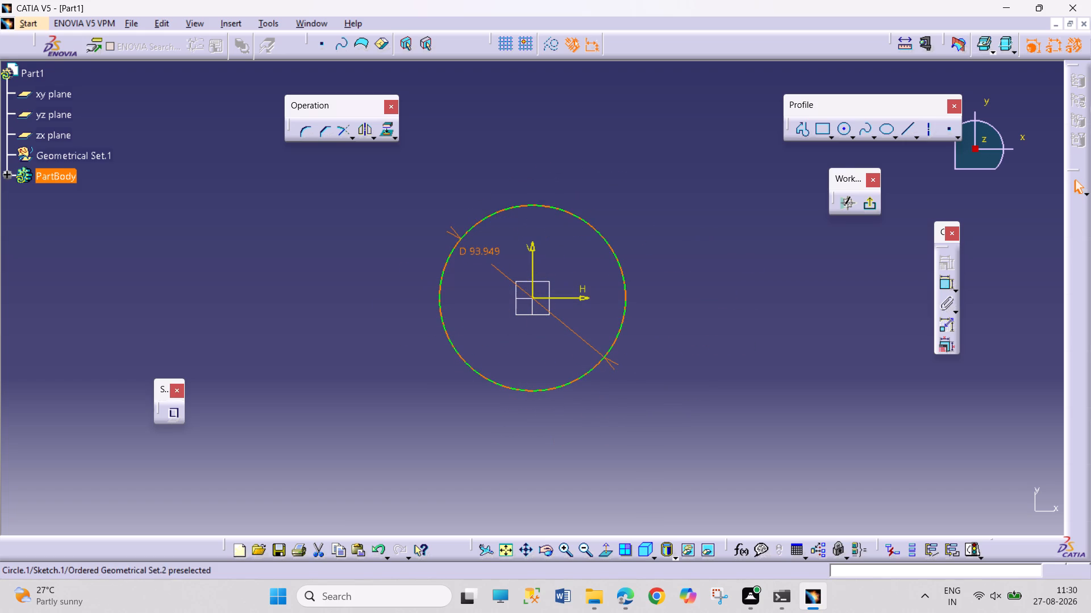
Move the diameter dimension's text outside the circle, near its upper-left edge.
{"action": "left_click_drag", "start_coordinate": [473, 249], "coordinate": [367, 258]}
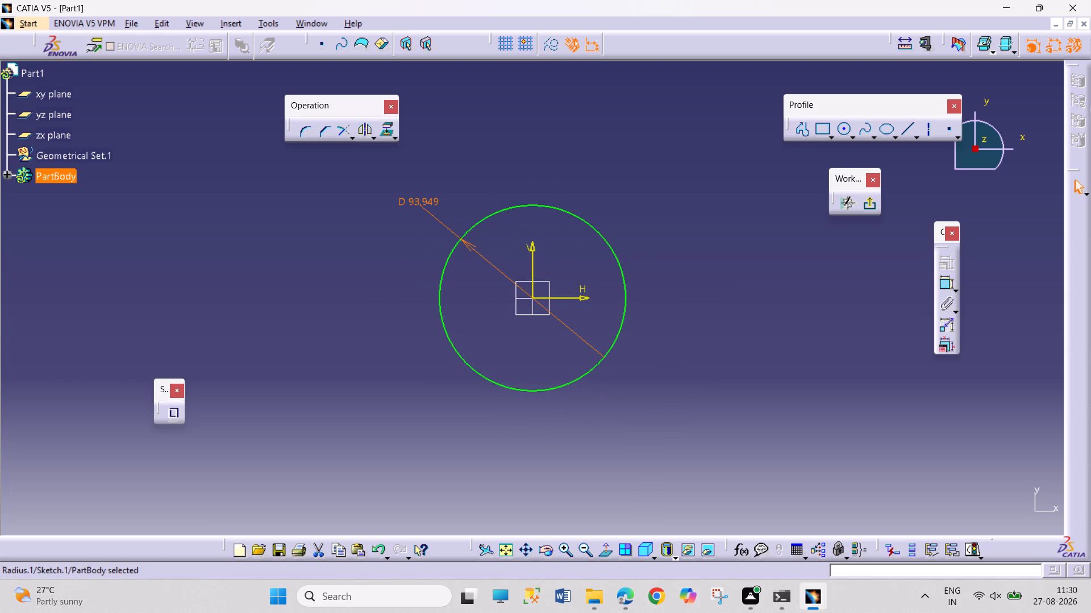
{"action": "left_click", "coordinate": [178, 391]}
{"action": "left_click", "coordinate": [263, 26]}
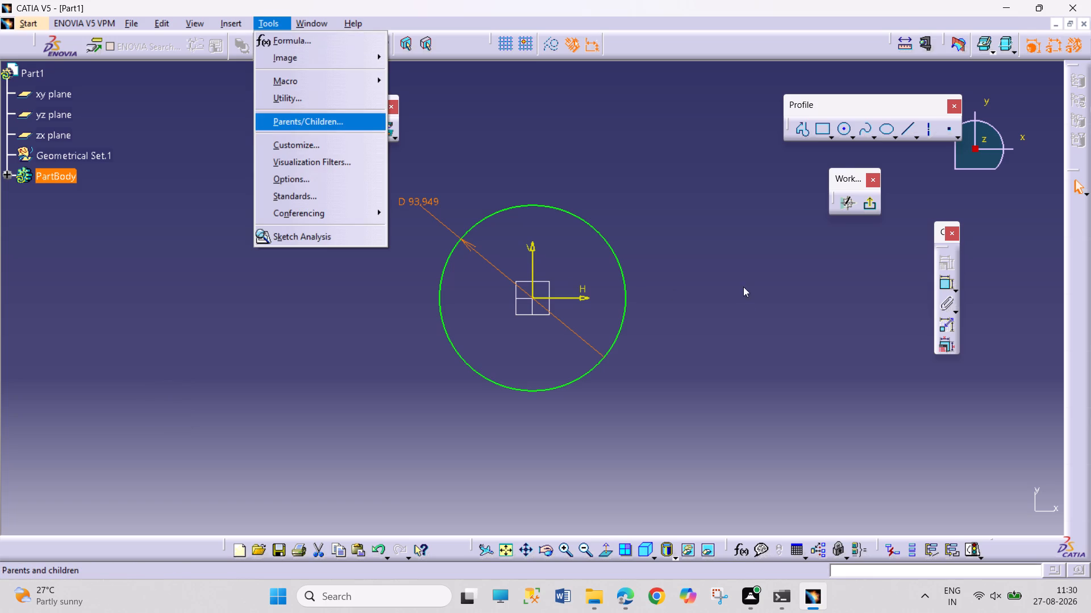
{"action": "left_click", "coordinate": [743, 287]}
Delete the circle together with its diameter dimension and exit the sketch.
{"action": "left_click_drag", "start_coordinate": [710, 153], "coordinate": [338, 445]}
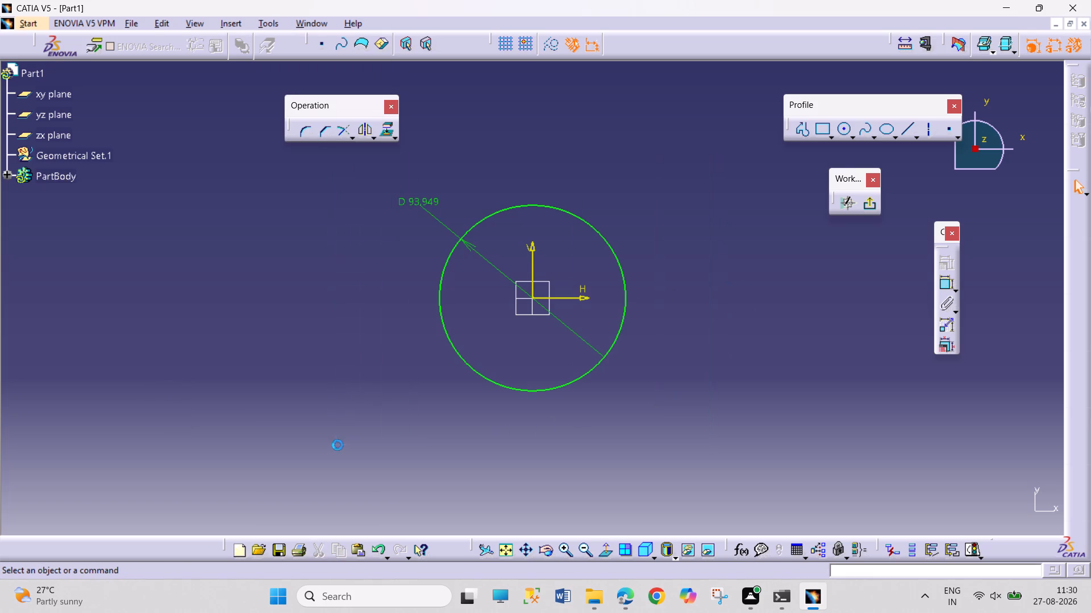
{"action": "key", "text": "Delete"}
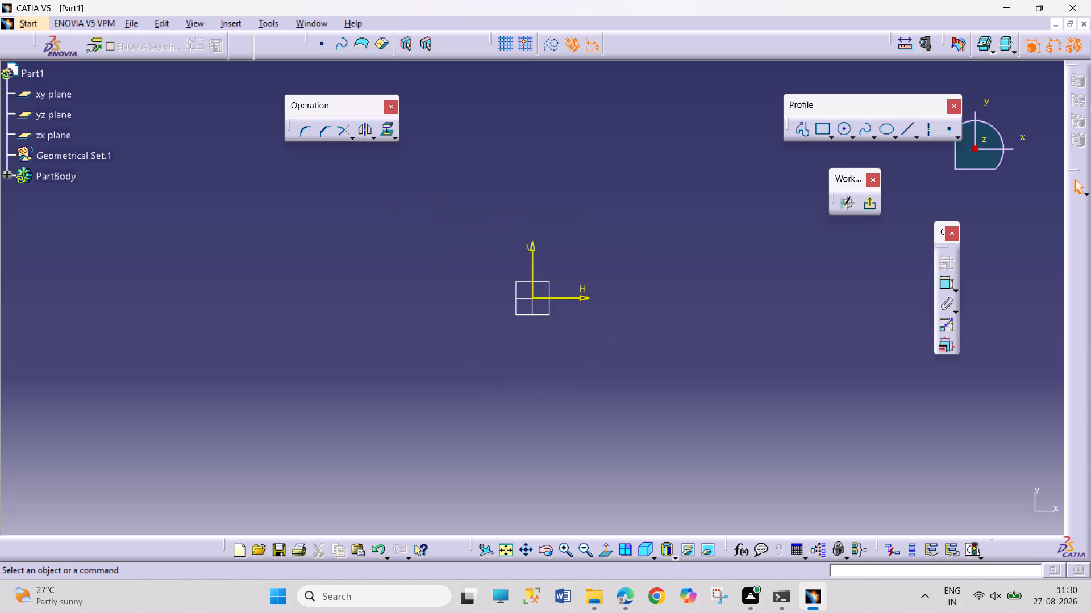
{"action": "left_click", "coordinate": [874, 206]}
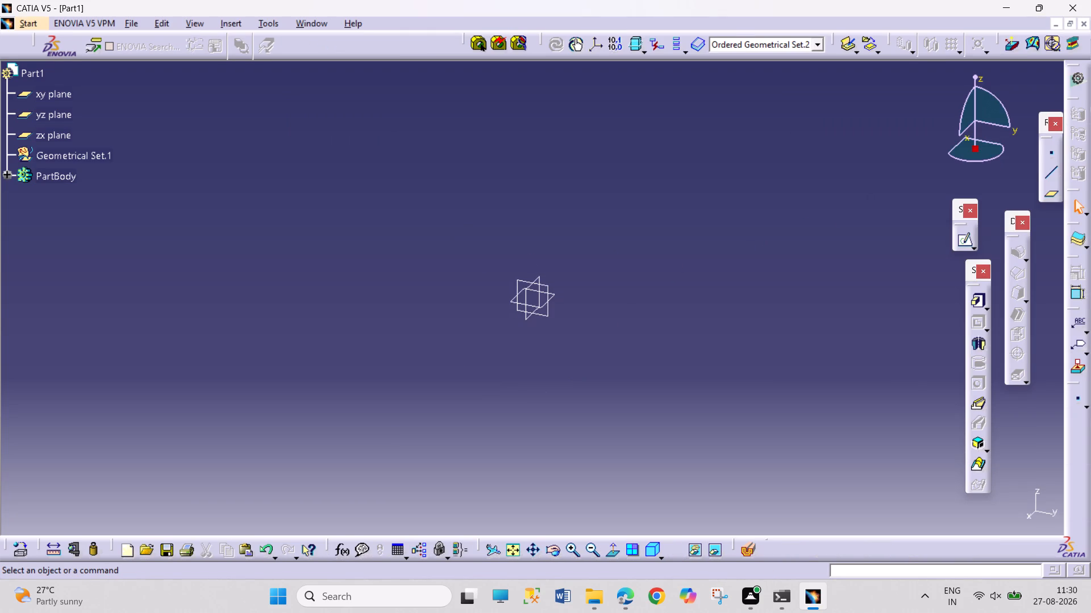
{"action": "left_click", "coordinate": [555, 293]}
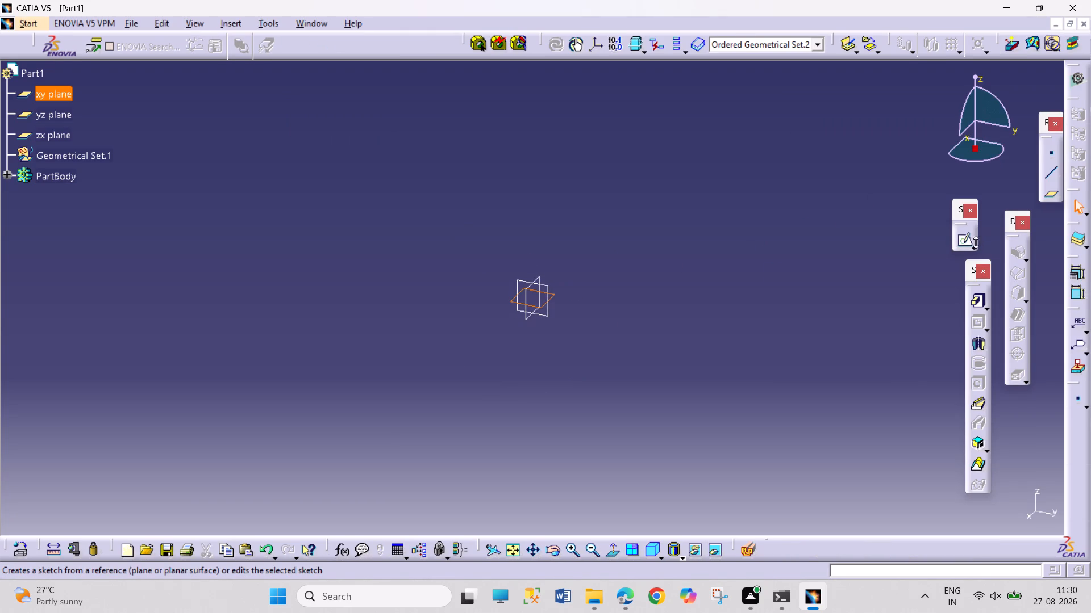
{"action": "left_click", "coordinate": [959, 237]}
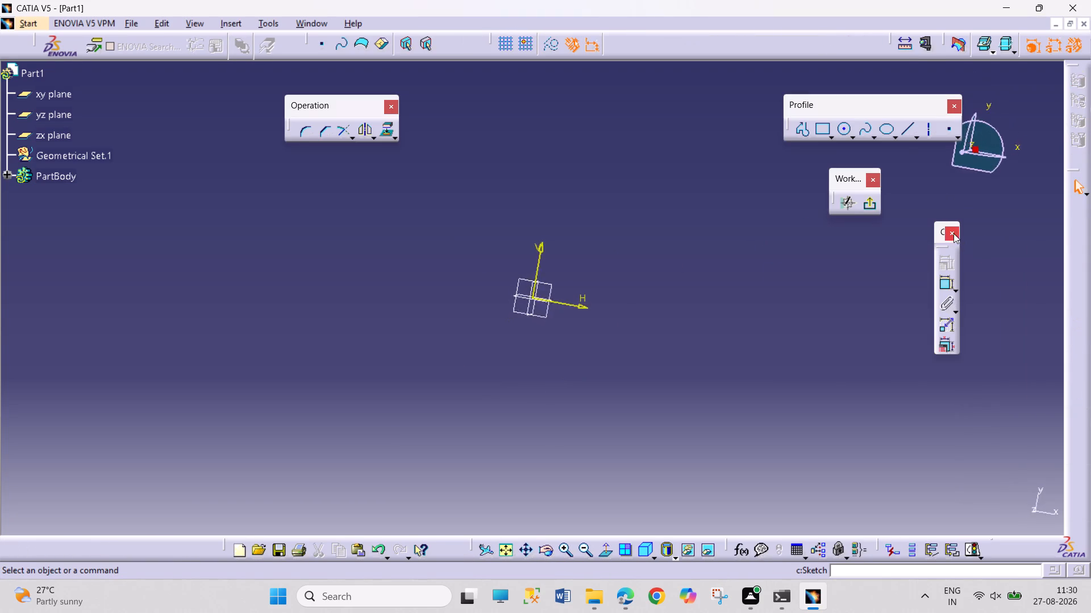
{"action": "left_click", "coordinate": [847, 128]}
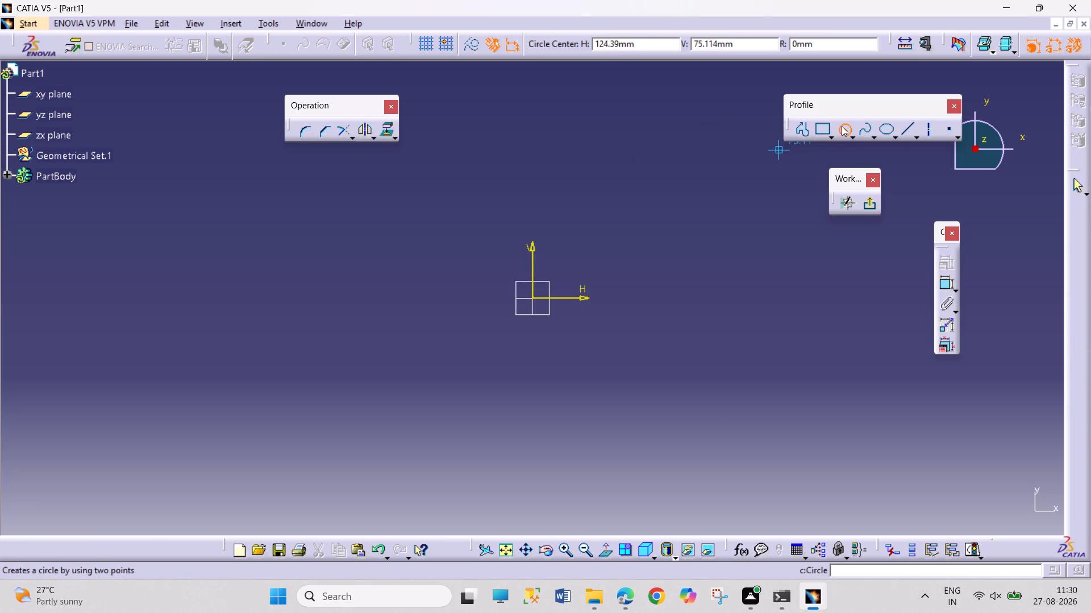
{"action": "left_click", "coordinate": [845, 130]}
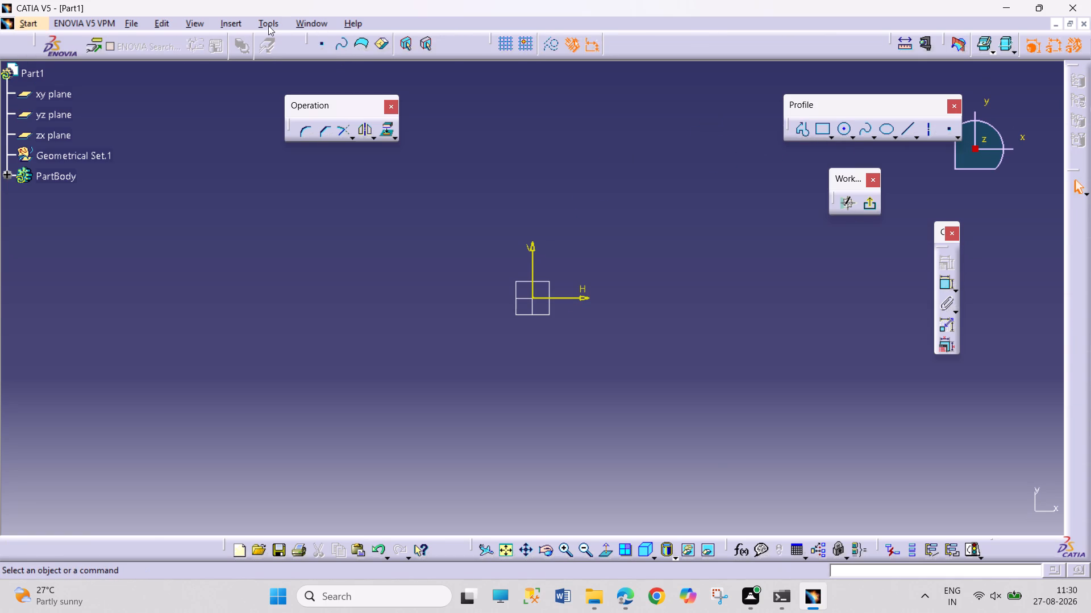
Stop the macro recording that is currently running.
{"action": "left_click", "coordinate": [268, 26]}
{"action": "left_click", "coordinate": [297, 58]}
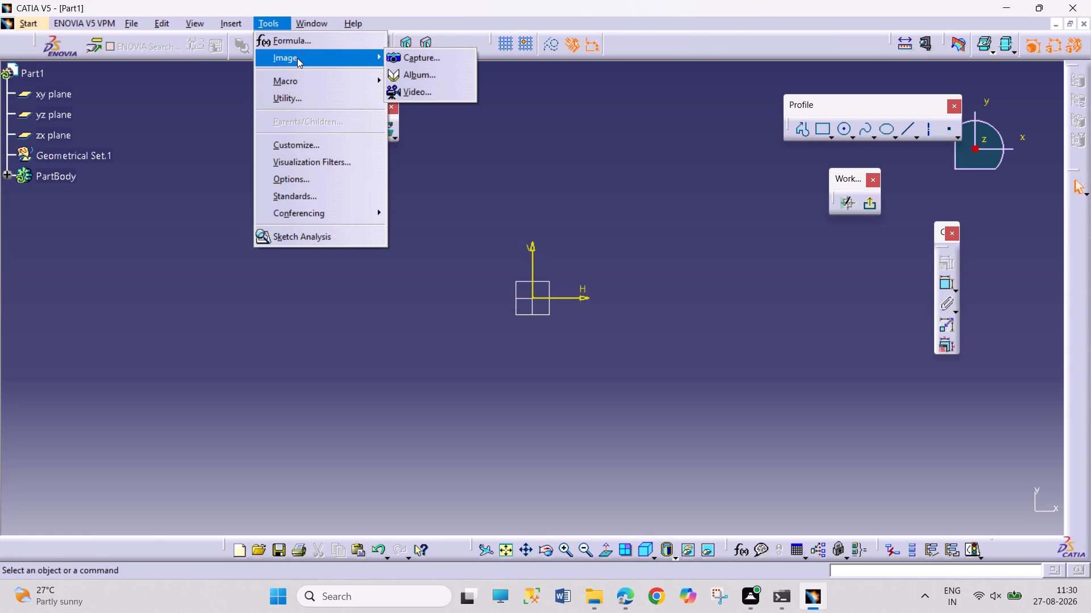
{"action": "left_click", "coordinate": [319, 79]}
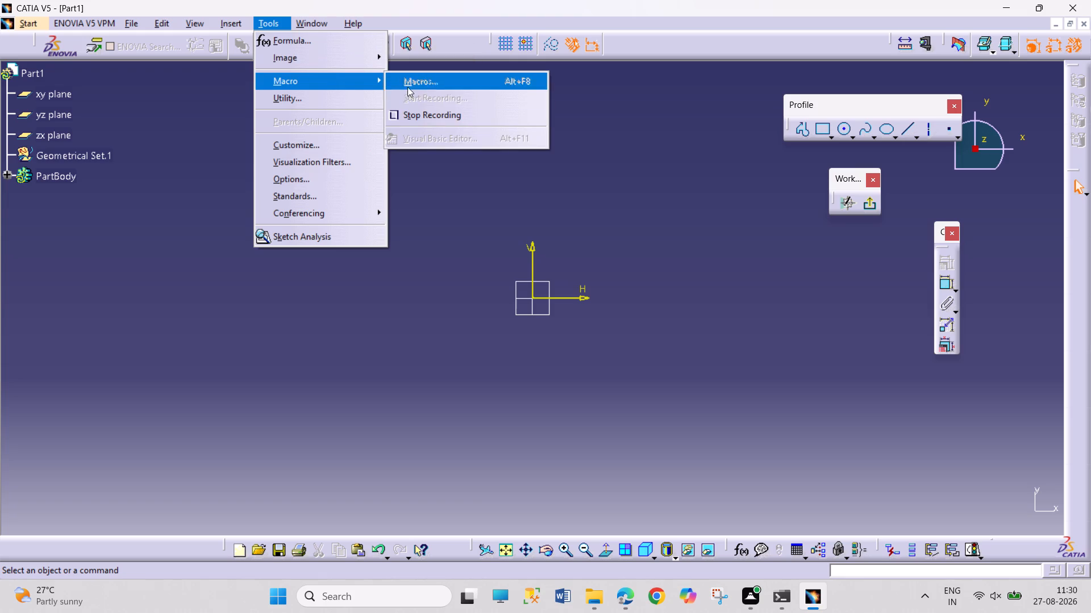
{"action": "left_click", "coordinate": [463, 115]}
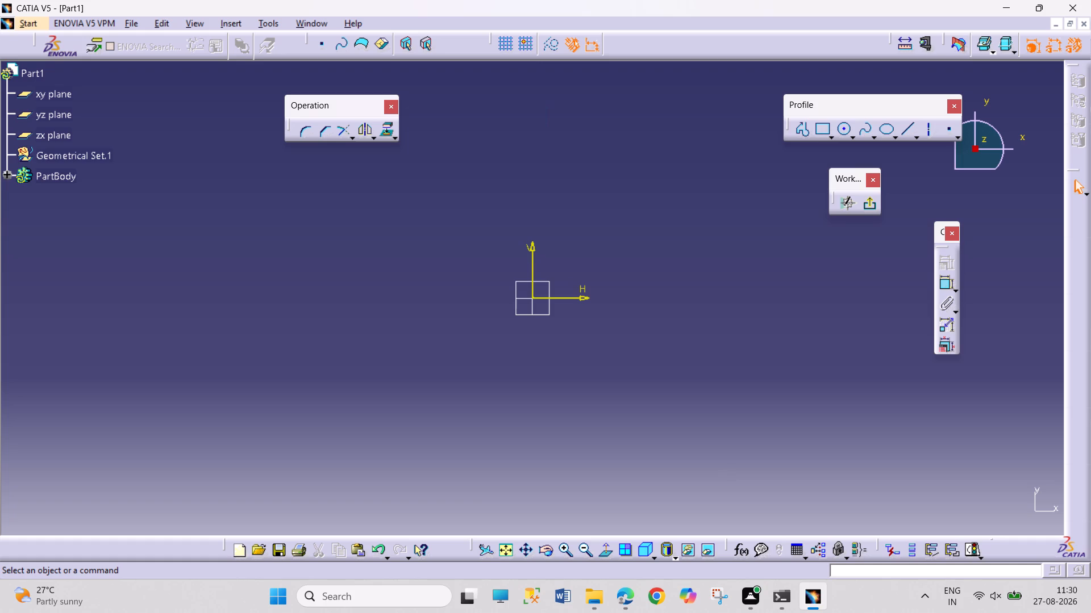
Start recording a new macro named GEAR TOOL JOURNAL.catvbs in the CATIA FUJI macro library.
{"action": "left_click", "coordinate": [268, 27]}
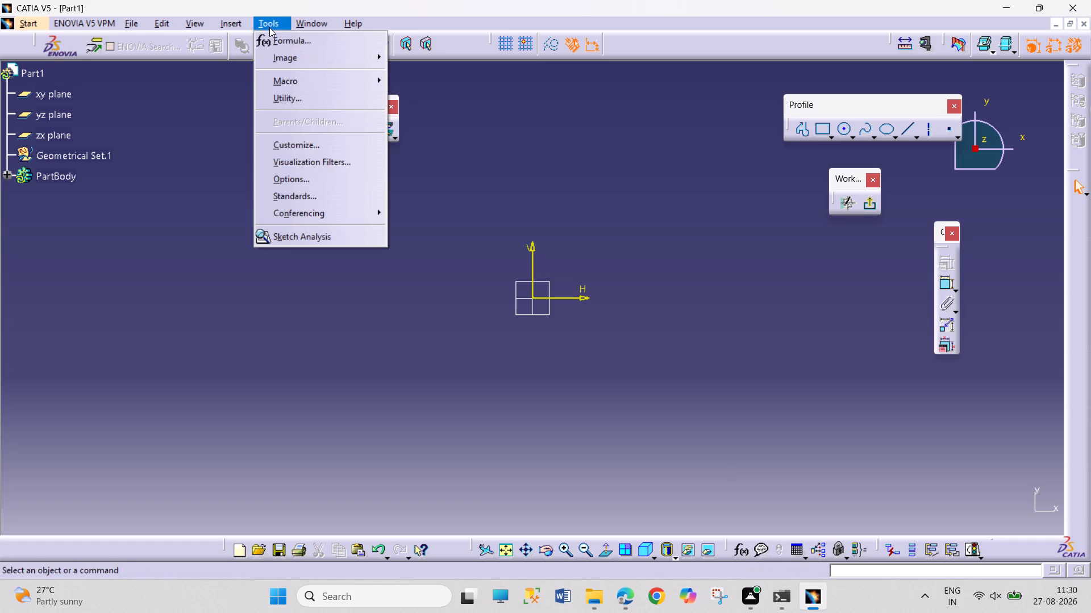
{"action": "left_click", "coordinate": [300, 82]}
{"action": "left_click", "coordinate": [486, 102]}
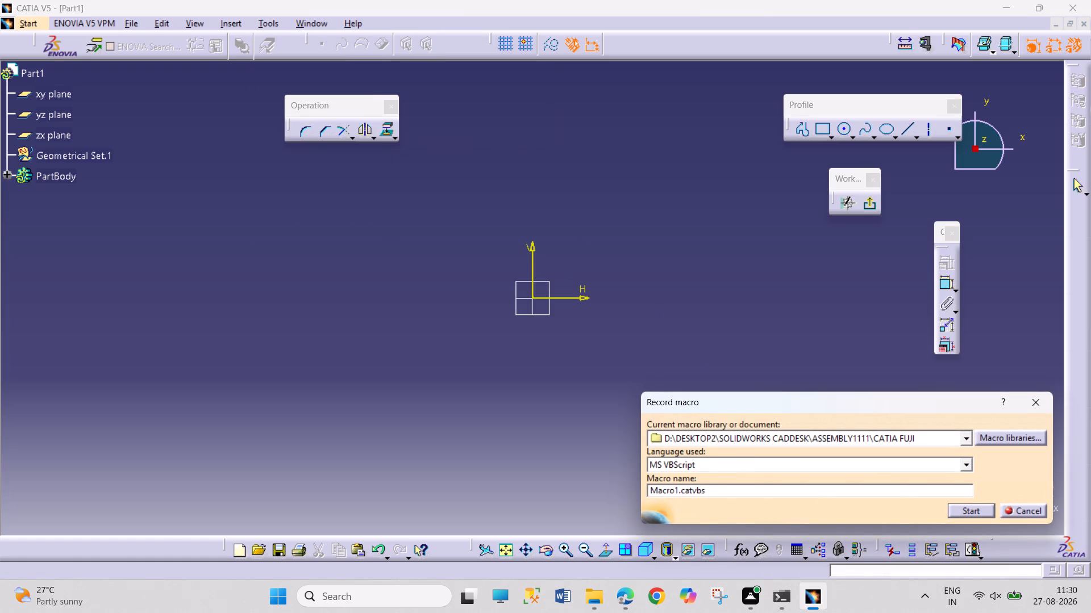
{"action": "left_click_drag", "start_coordinate": [679, 492], "coordinate": [630, 478]}
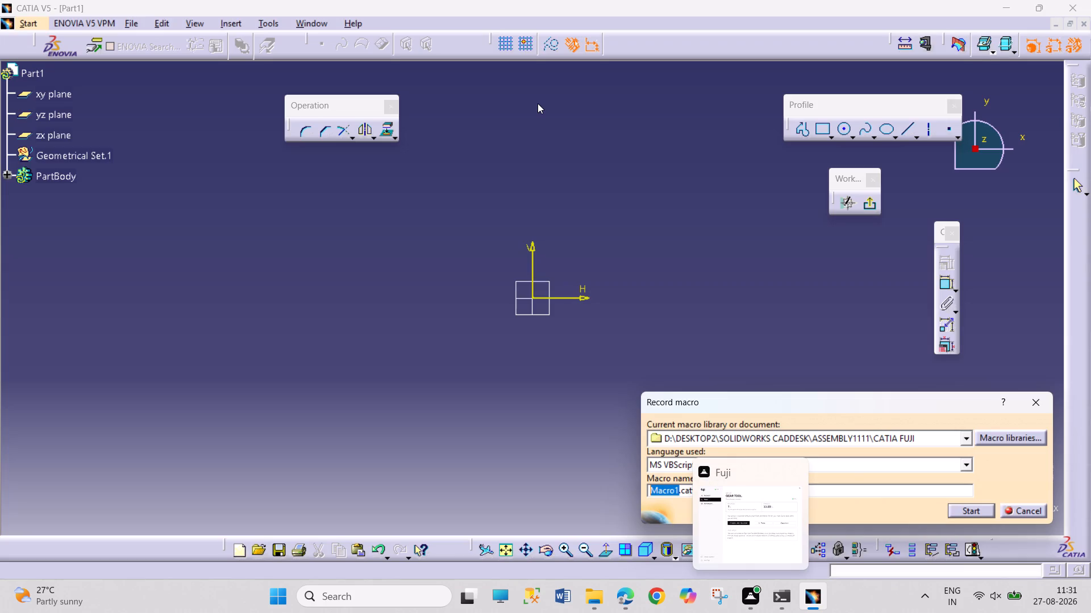
{"action": "type", "text": "GEAR TOOL"}
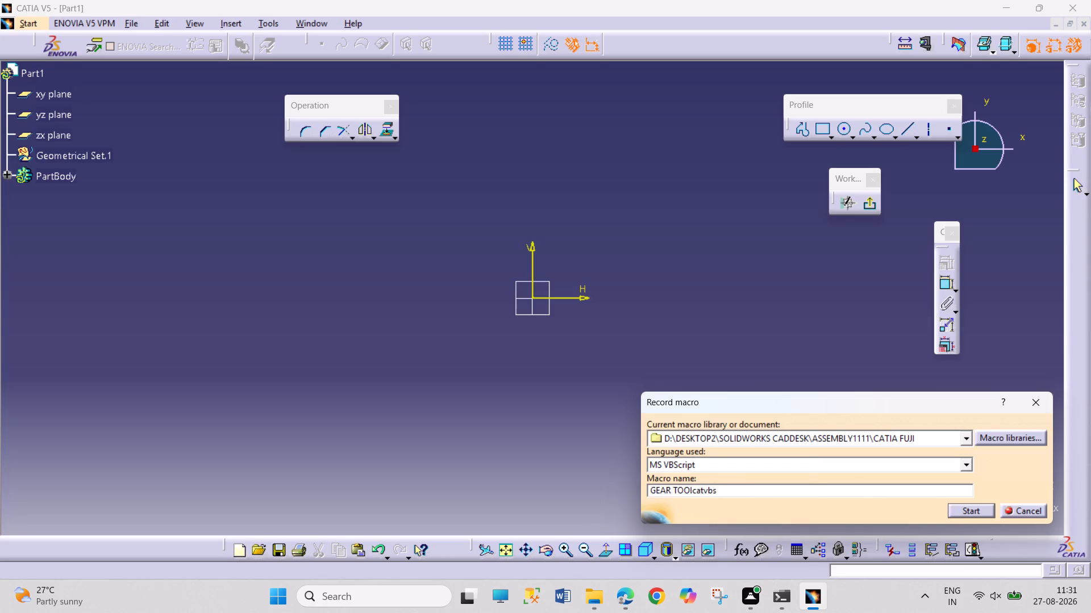
{"action": "key", "text": "space"}
{"action": "type", "text": "JOU"}
{"action": "type", "text": "RNAL"}
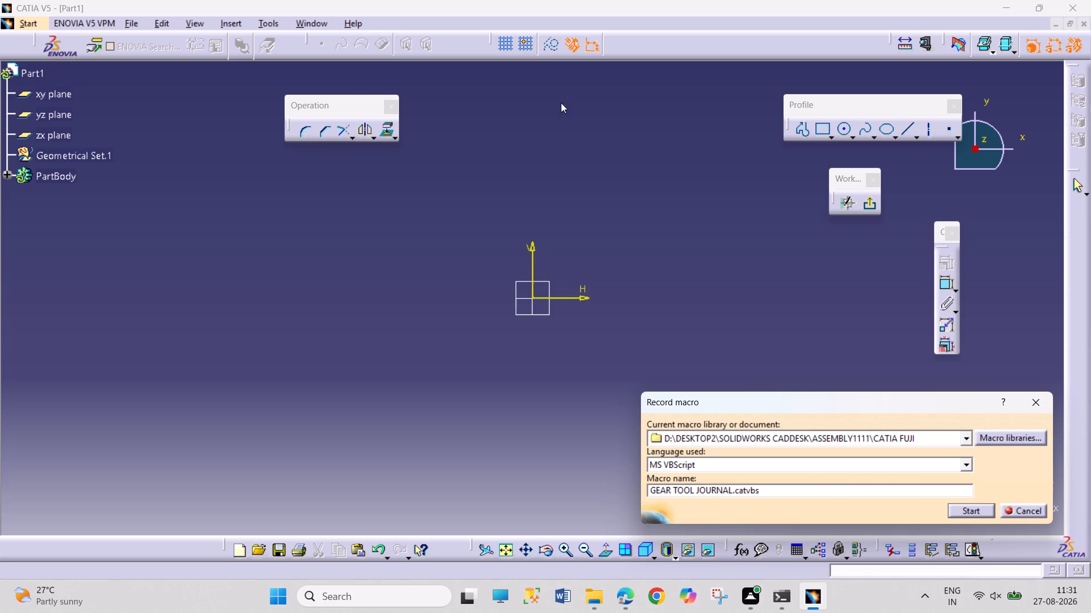
{"action": "left_click", "coordinate": [956, 506]}
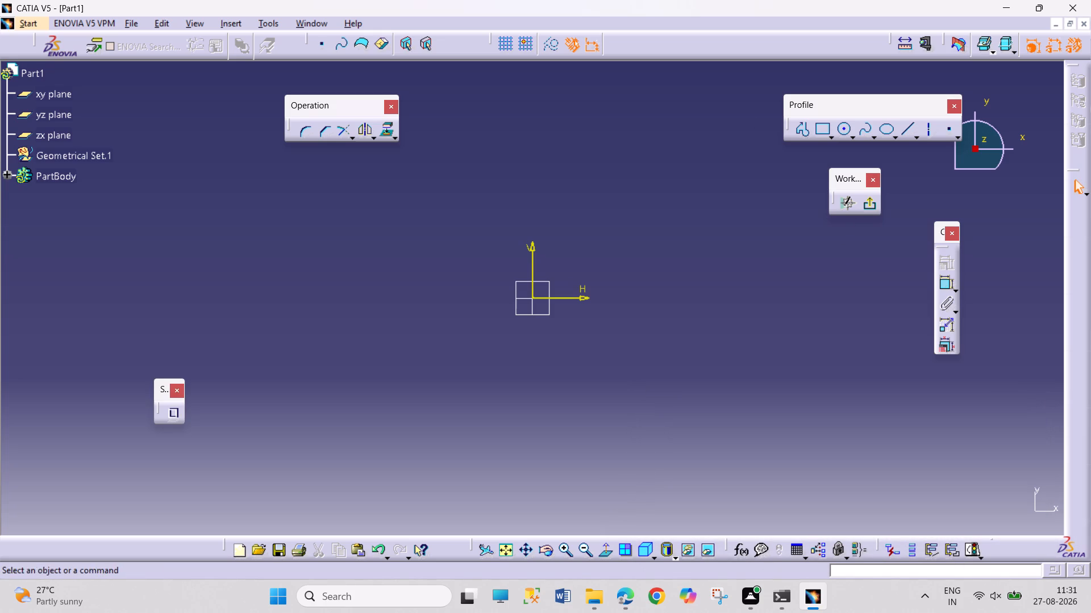
Exit the empty sketch and, in a new xy plane sketch, draw a circle about 88 mm in diameter centred on the origin.
{"action": "left_click", "coordinate": [872, 208]}
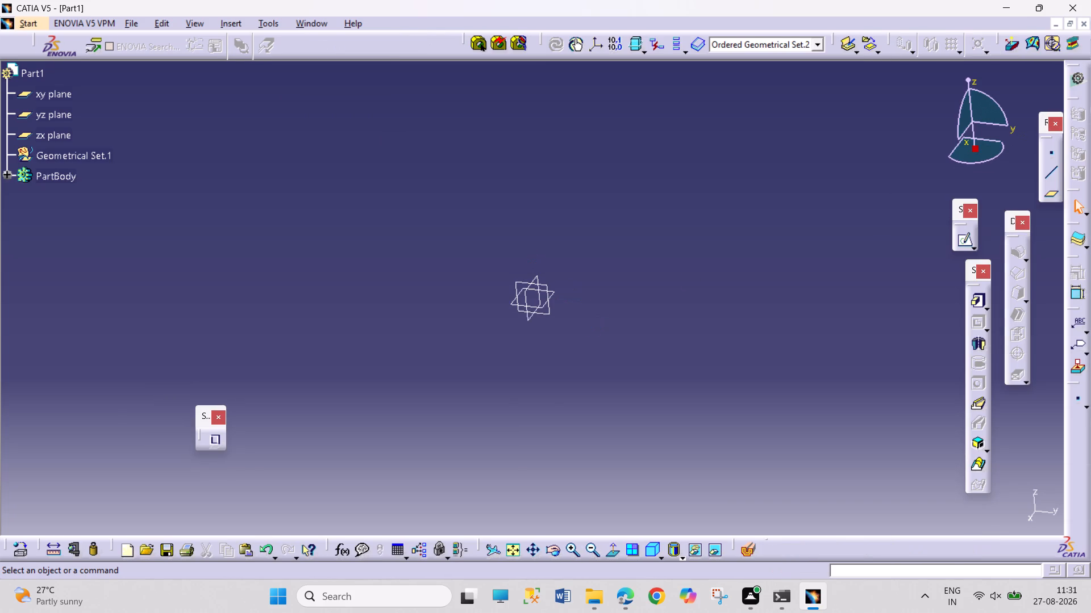
{"action": "left_click", "coordinate": [553, 295]}
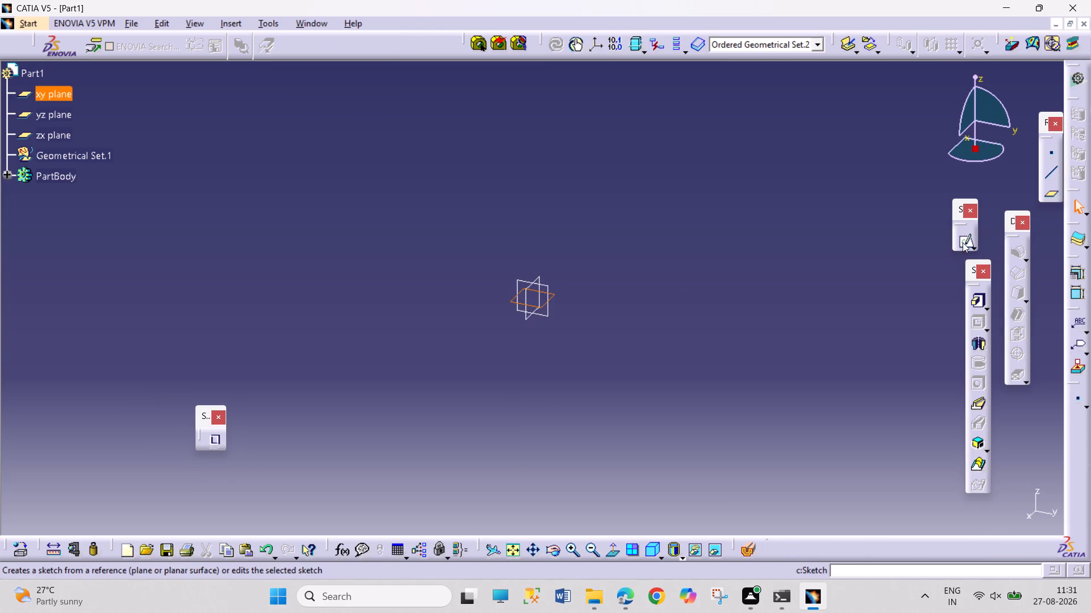
{"action": "left_click", "coordinate": [963, 242]}
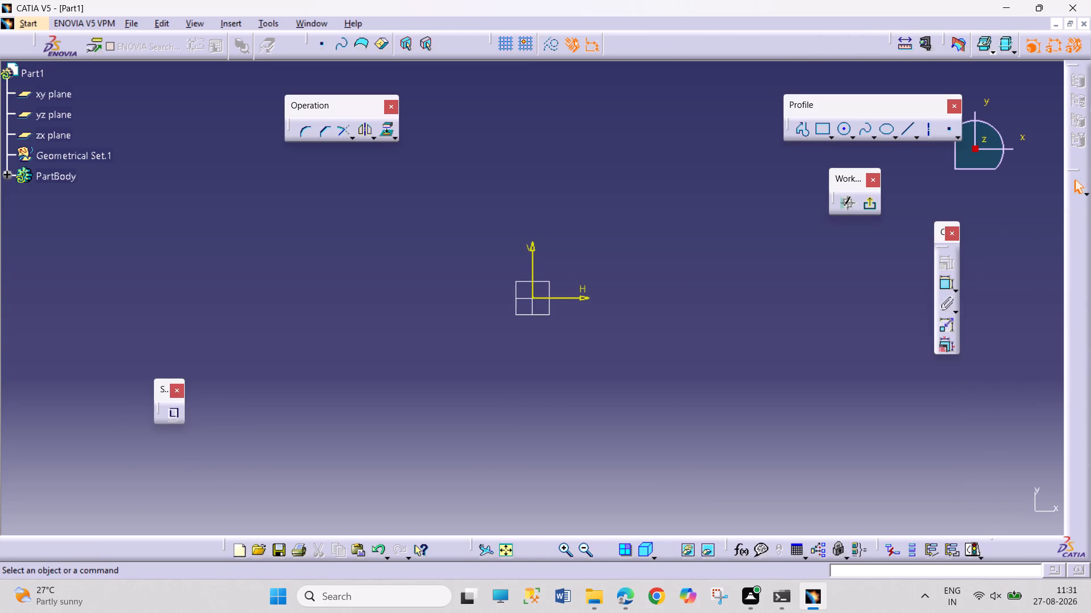
{"action": "left_click", "coordinate": [839, 125]}
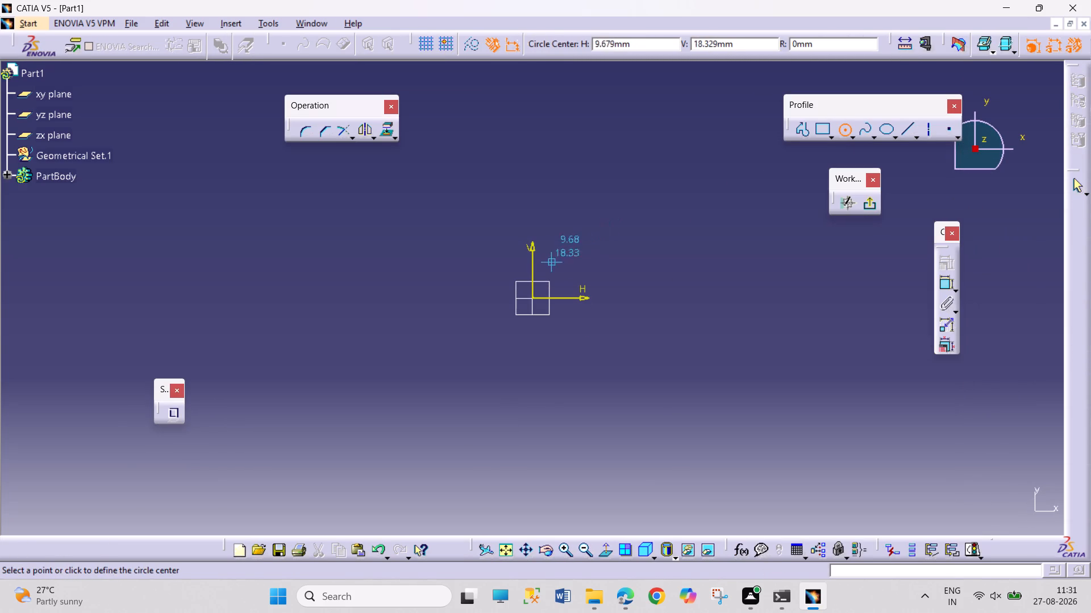
{"action": "left_click", "coordinate": [534, 300]}
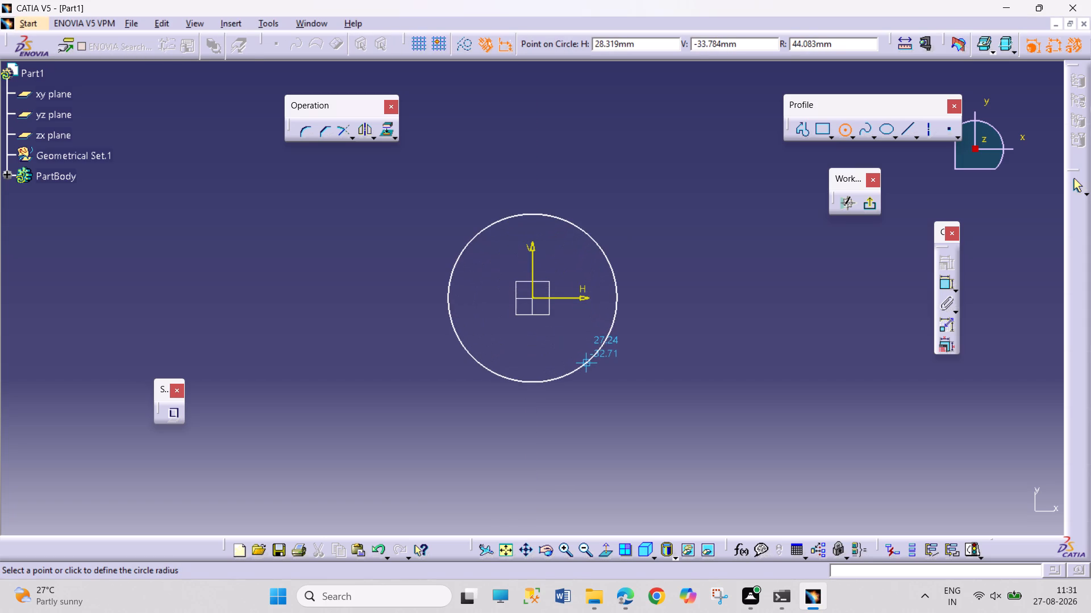
{"action": "left_click", "coordinate": [590, 367]}
Dimension the circle's diameter, placing the dimension text outside the circle's lower-right edge.
{"action": "left_click", "coordinate": [943, 283]}
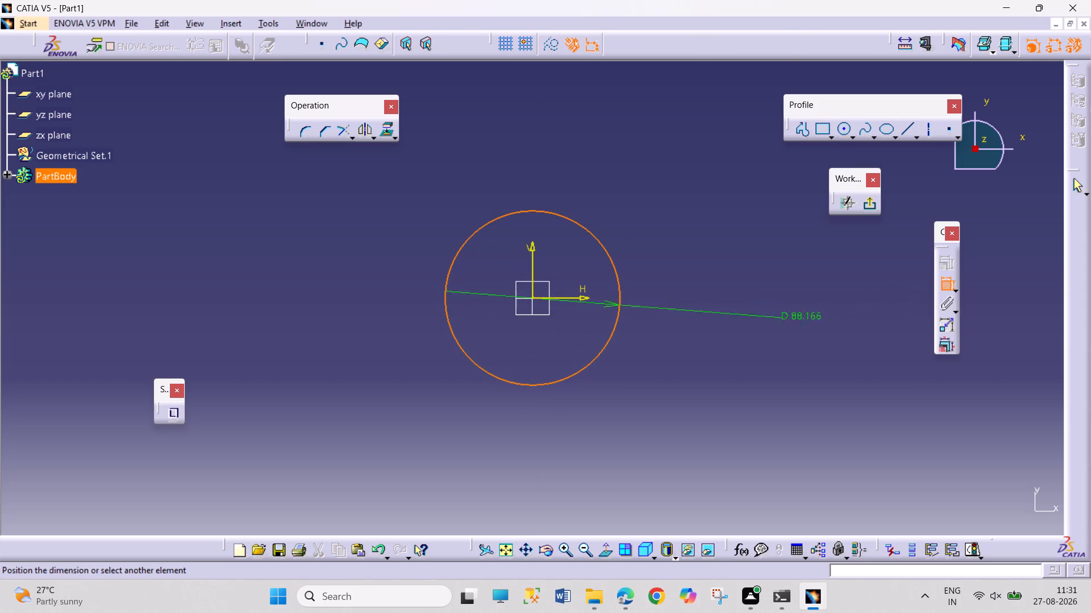
{"action": "left_click", "coordinate": [687, 350]}
{"action": "left_click", "coordinate": [701, 367]}
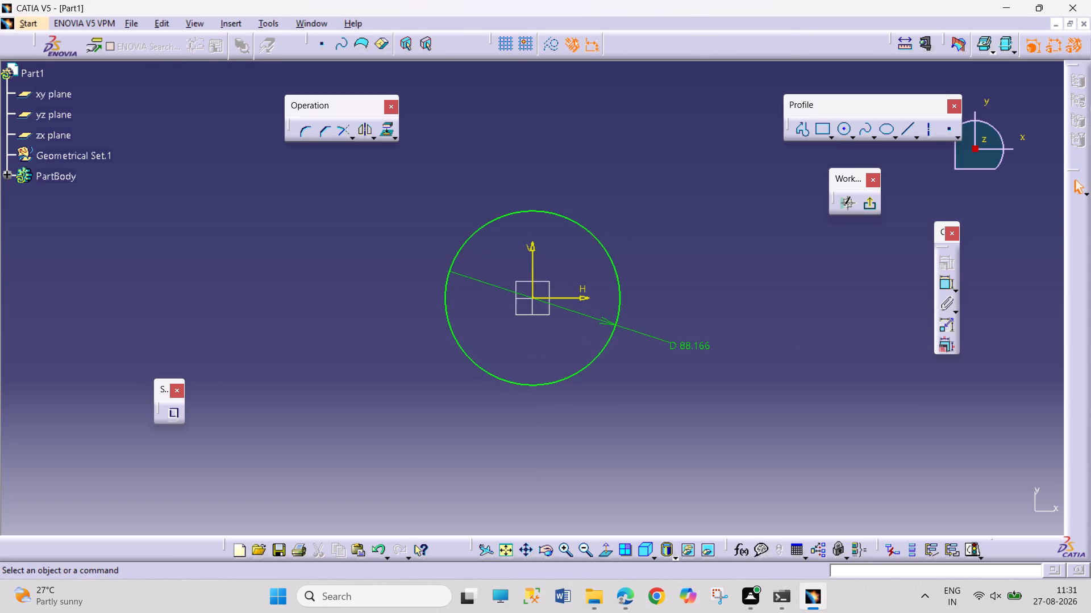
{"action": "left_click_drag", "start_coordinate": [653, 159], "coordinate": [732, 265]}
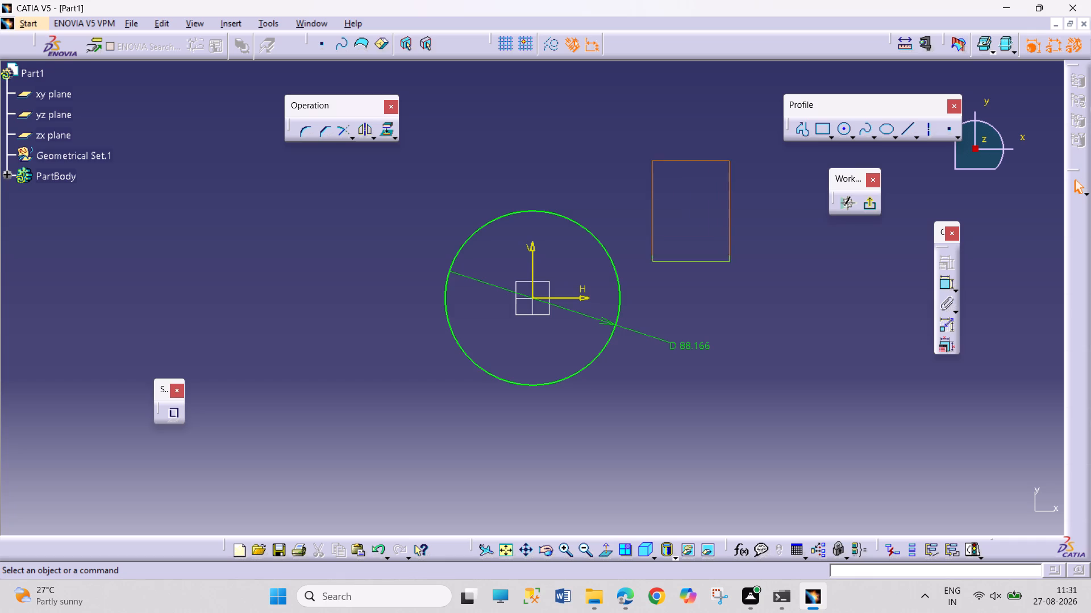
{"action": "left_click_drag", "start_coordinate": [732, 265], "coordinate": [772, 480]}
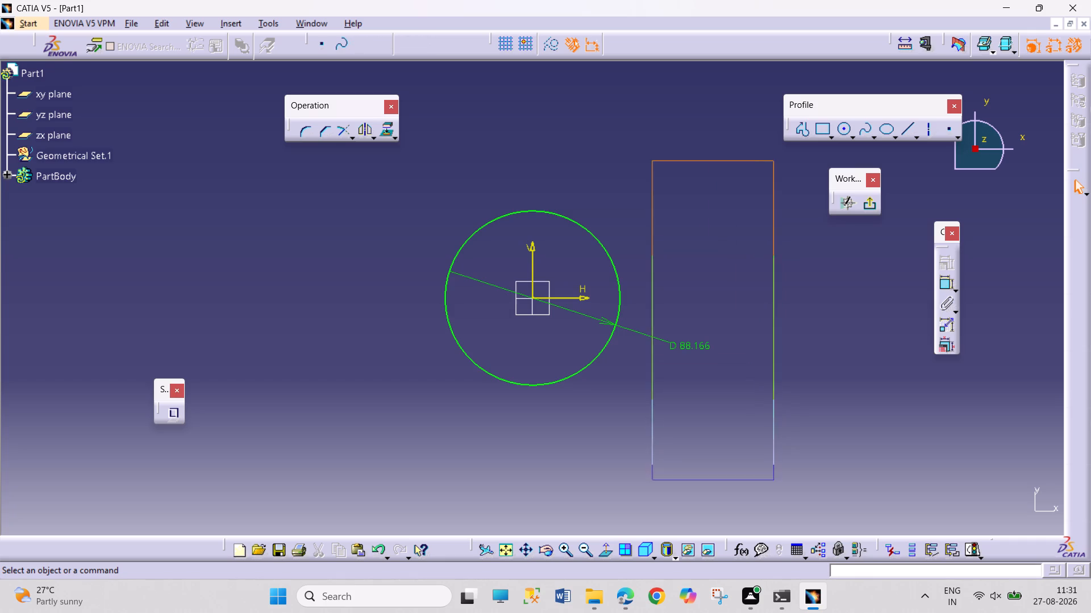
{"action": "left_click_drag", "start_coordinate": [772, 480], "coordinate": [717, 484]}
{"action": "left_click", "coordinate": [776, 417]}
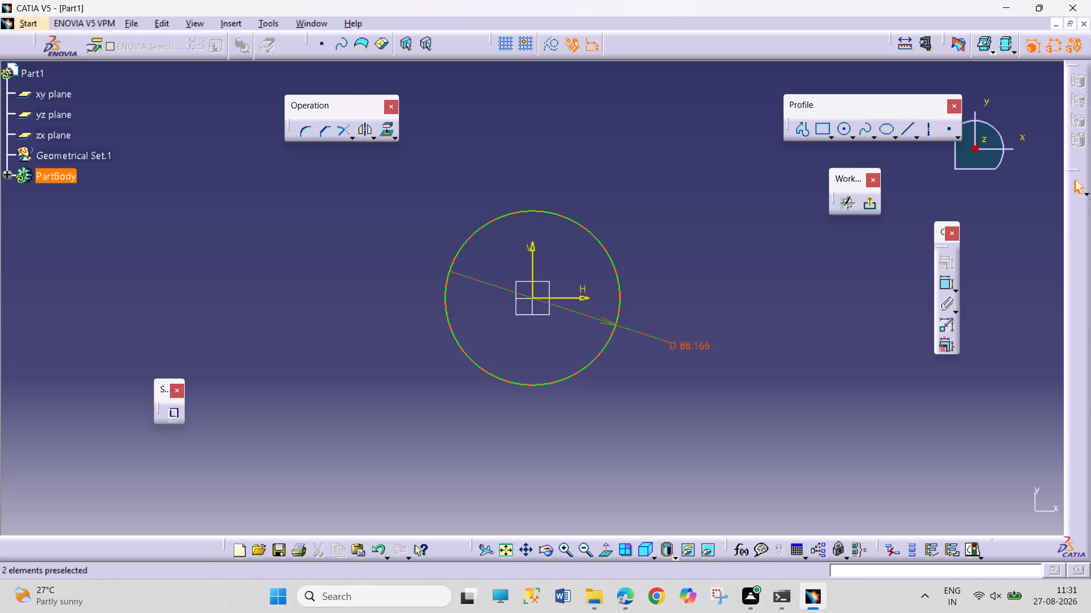
Consult drawing sheet (7) in Edge, set the circle's diameter to 26 mm in CATIA, and move its dimension text closer to the circle.
{"action": "double_click", "coordinate": [697, 347]}
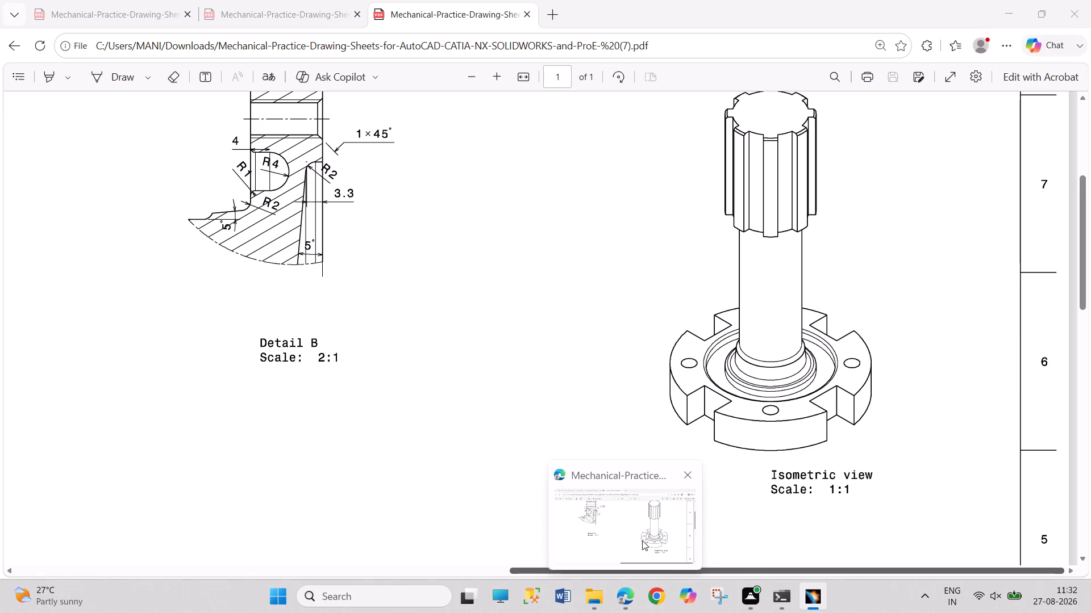
{"action": "left_click", "coordinate": [642, 539]}
{"action": "scroll", "coordinate": [589, 453], "scroll_direction": "down", "scroll_amount": 8}
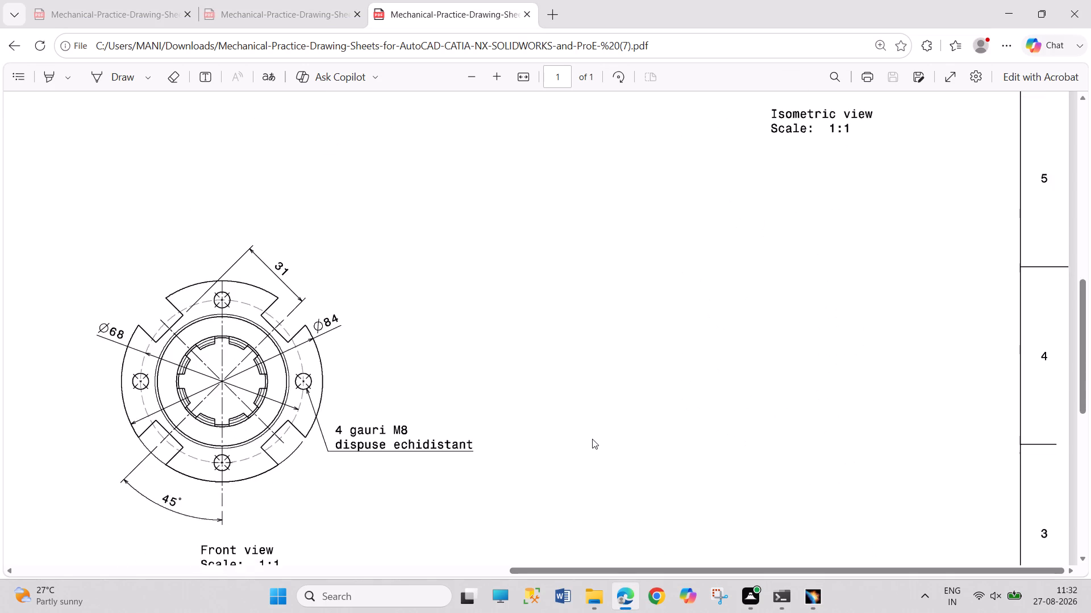
{"action": "scroll", "coordinate": [592, 439], "scroll_direction": "down", "scroll_amount": 1}
{"action": "scroll", "coordinate": [592, 438], "scroll_direction": "up", "scroll_amount": 2}
{"action": "scroll", "coordinate": [592, 438], "scroll_direction": "down", "scroll_amount": 5}
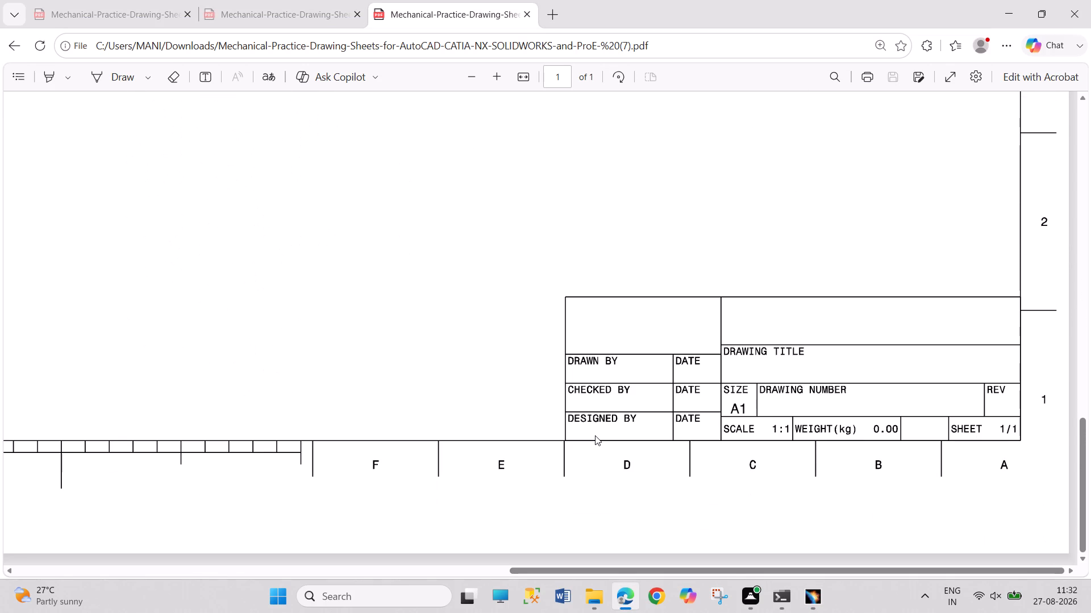
{"action": "left_click", "coordinate": [806, 585]}
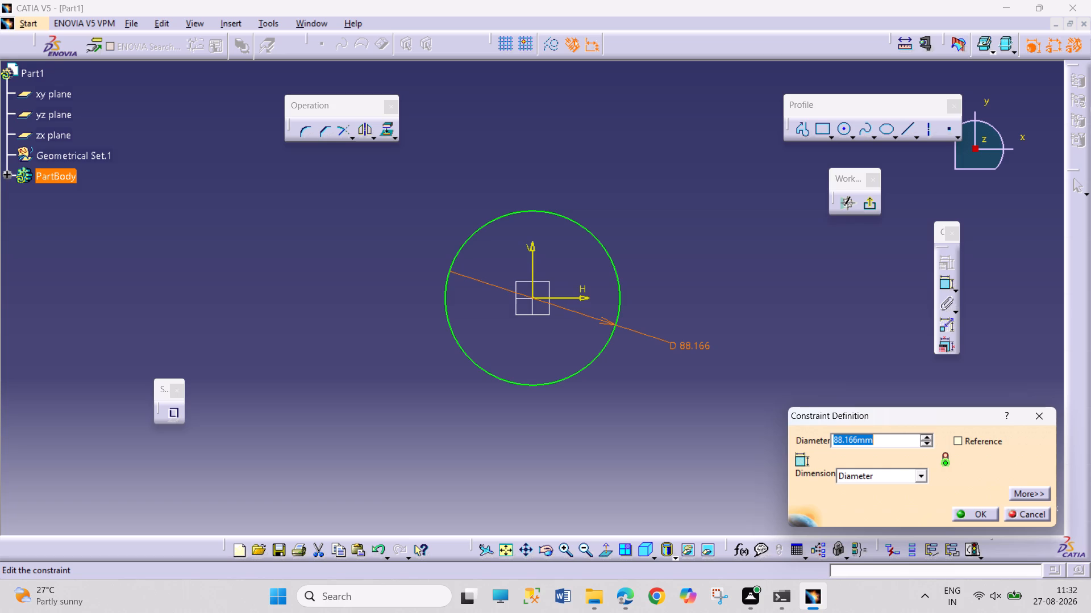
{"action": "type", "text": "26"}
{"action": "key", "text": "Return"}
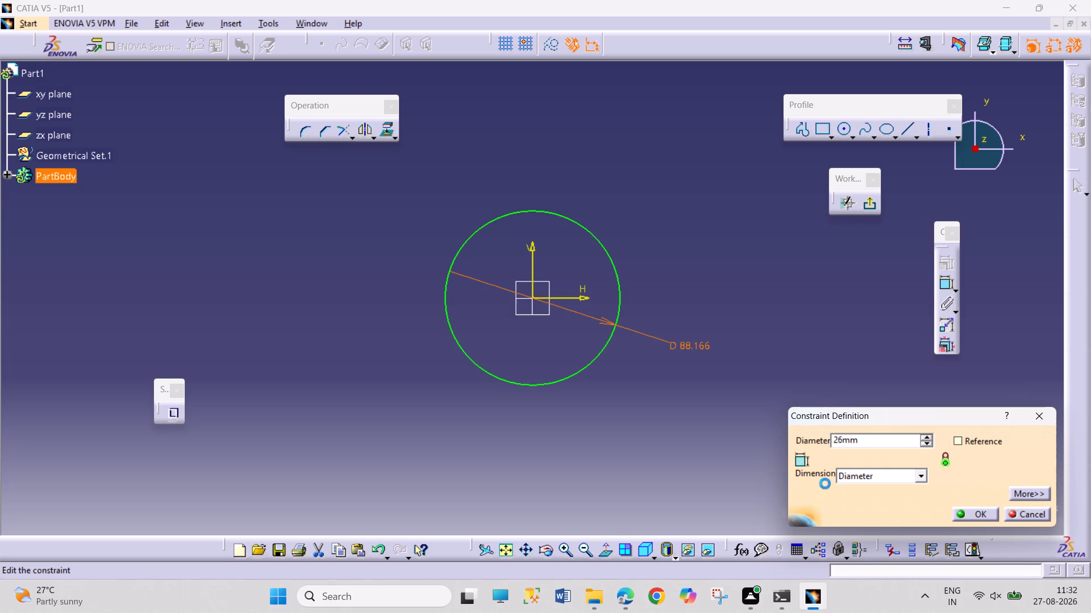
{"action": "left_click", "coordinate": [826, 476]}
{"action": "left_click_drag", "start_coordinate": [631, 327], "coordinate": [600, 315]}
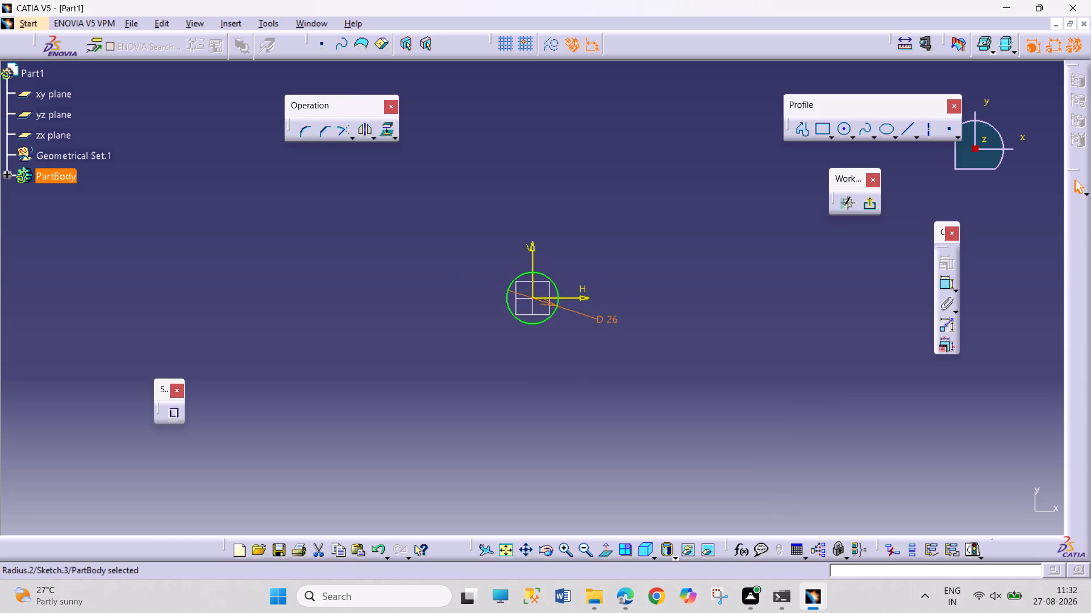
Exit the 26 mm circle sketch and pad it into a cylinder 143 mm long.
{"action": "left_click_drag", "start_coordinate": [600, 315], "coordinate": [591, 309]}
{"action": "left_click", "coordinate": [501, 544]}
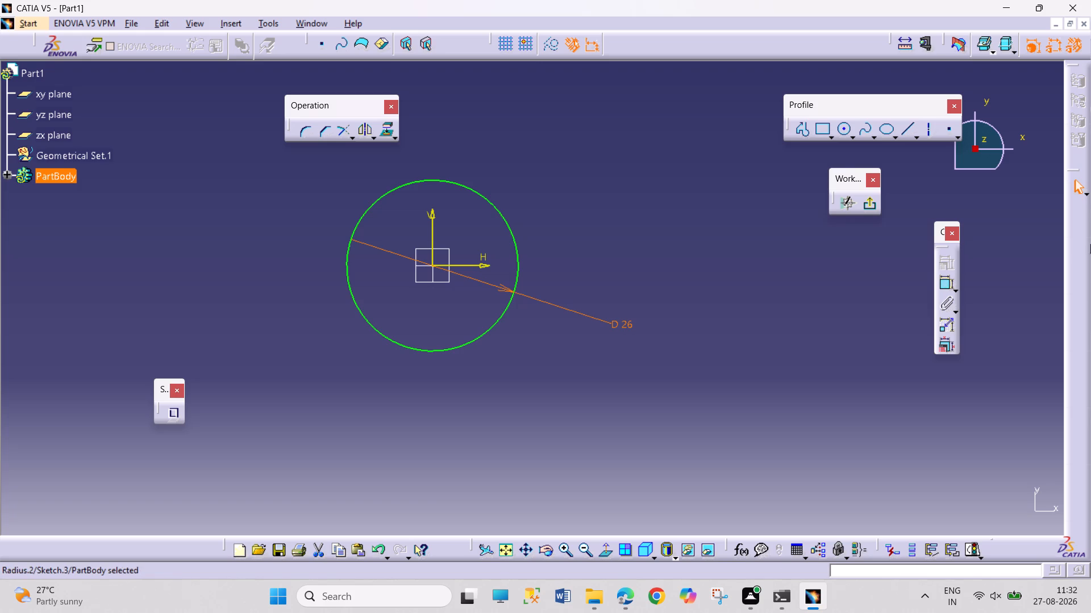
{"action": "left_click", "coordinate": [869, 203]}
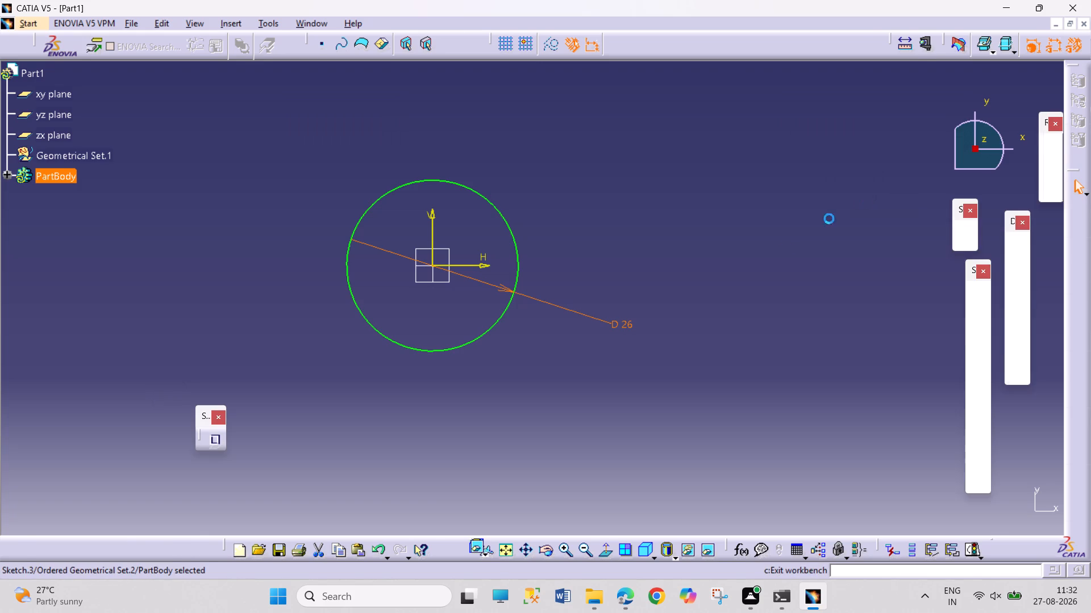
{"action": "left_click", "coordinate": [976, 305]}
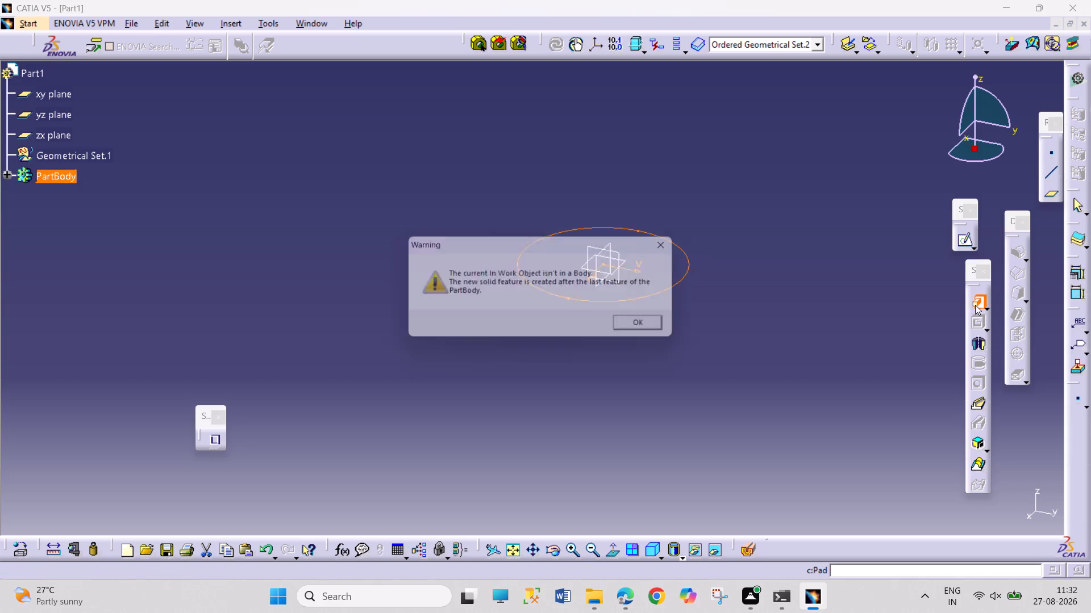
{"action": "left_click", "coordinate": [657, 334]}
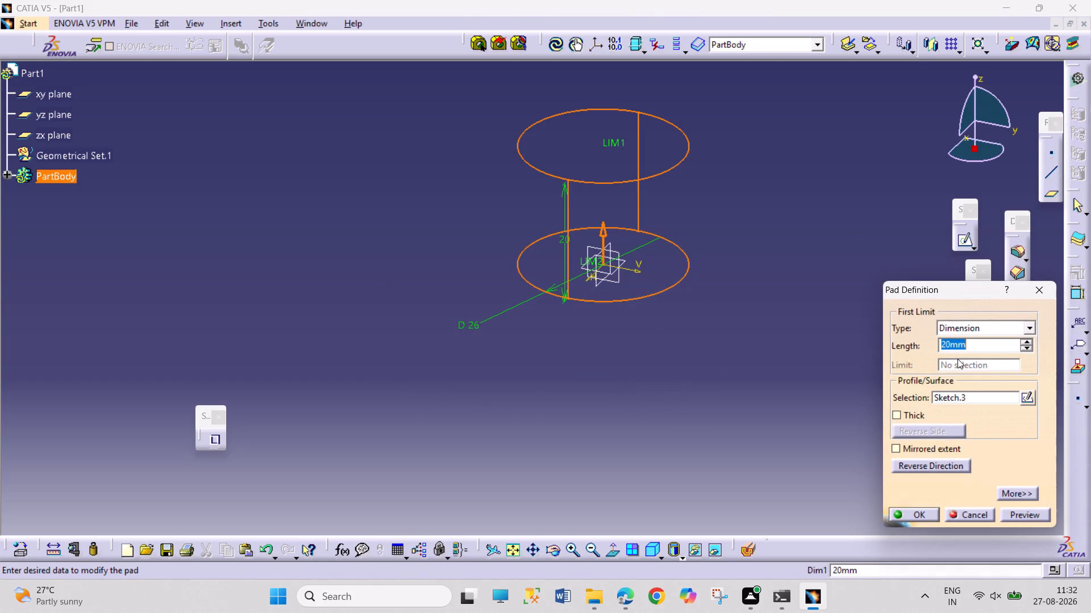
{"action": "type", "text": "143"}
{"action": "key", "text": "Return"}
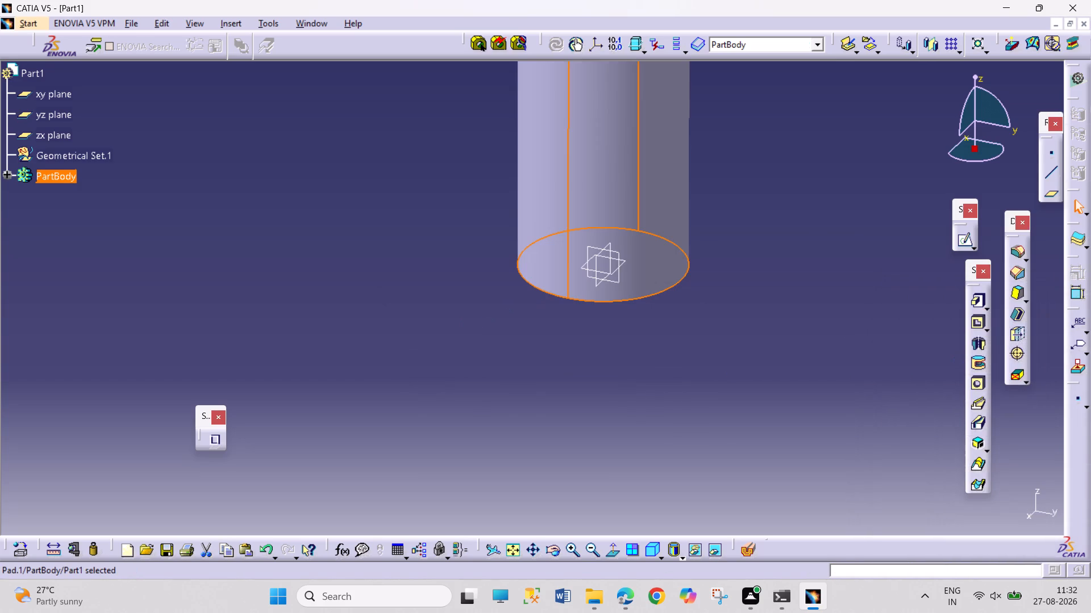
{"action": "left_click", "coordinate": [761, 391]}
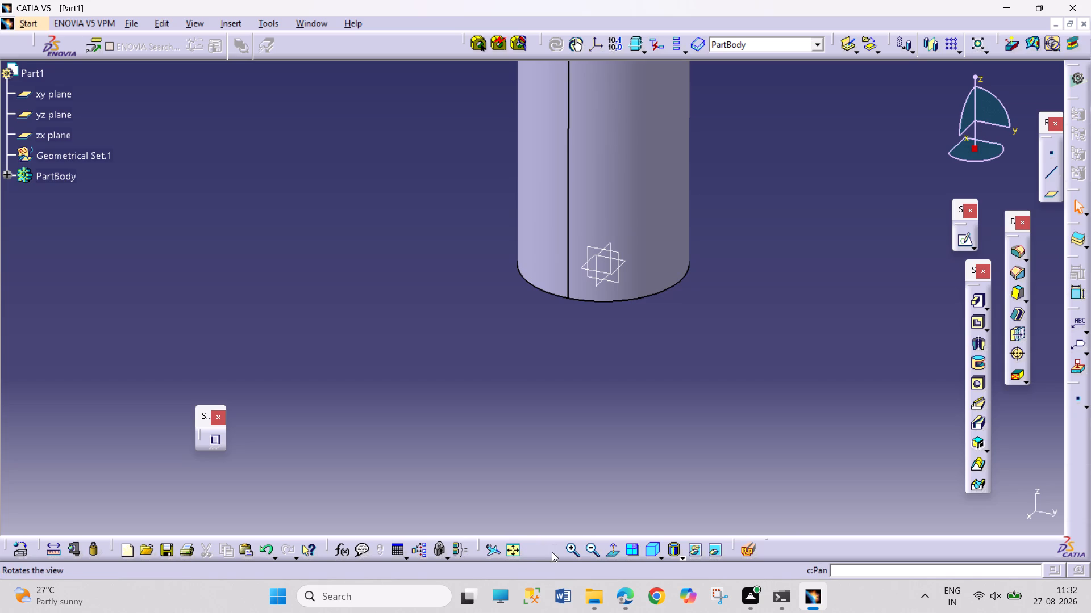
Open a new sketch on the cylinder's end face at the xy plane and draw a circle about 36 mm in diameter centred on the origin.
{"action": "left_click", "coordinate": [552, 551]}
{"action": "left_click_drag", "start_coordinate": [523, 472], "coordinate": [457, 162]}
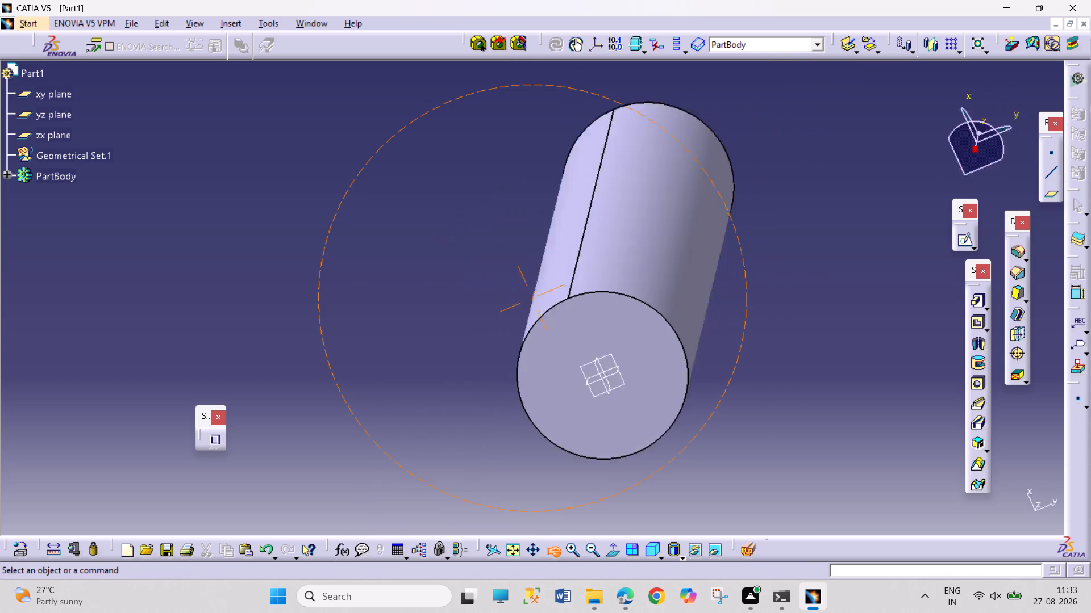
{"action": "left_click_drag", "start_coordinate": [457, 162], "coordinate": [447, 143]}
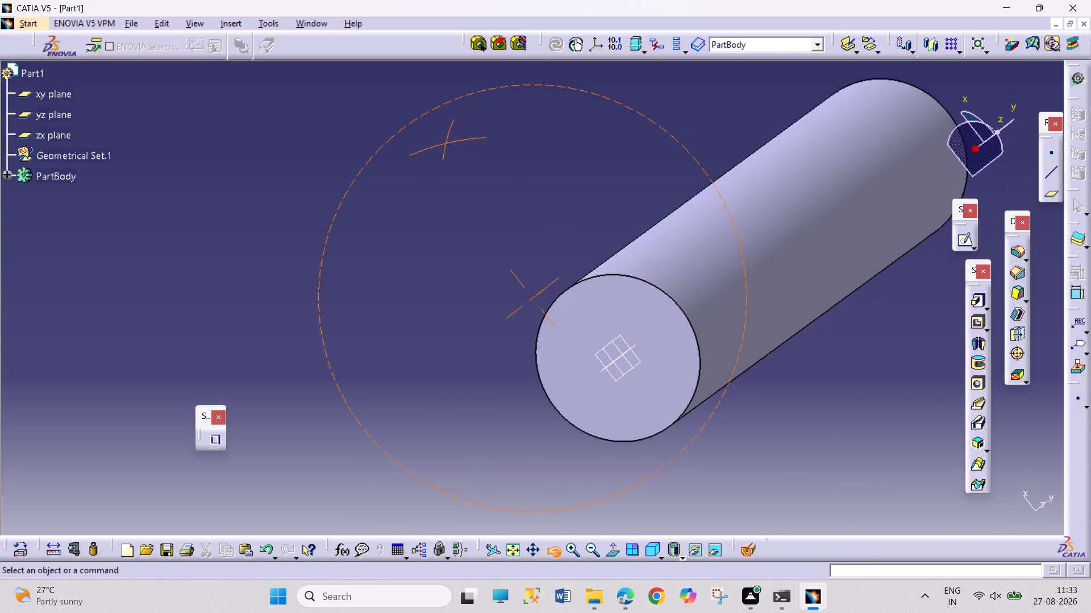
{"action": "left_click_drag", "start_coordinate": [447, 143], "coordinate": [459, 140]}
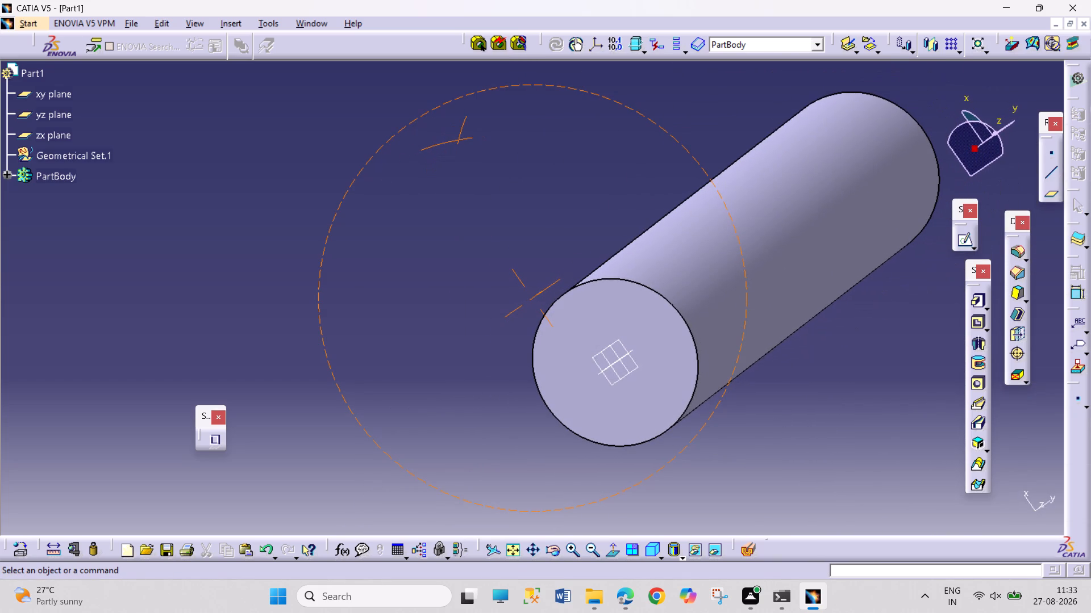
{"action": "left_click", "coordinate": [631, 402]}
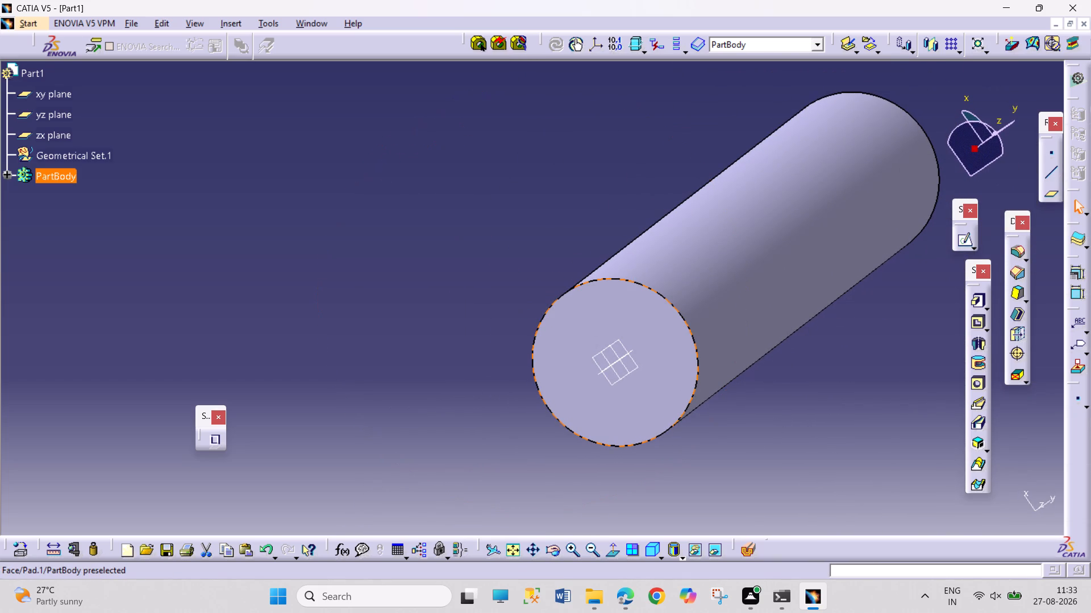
{"action": "left_click", "coordinate": [966, 234]}
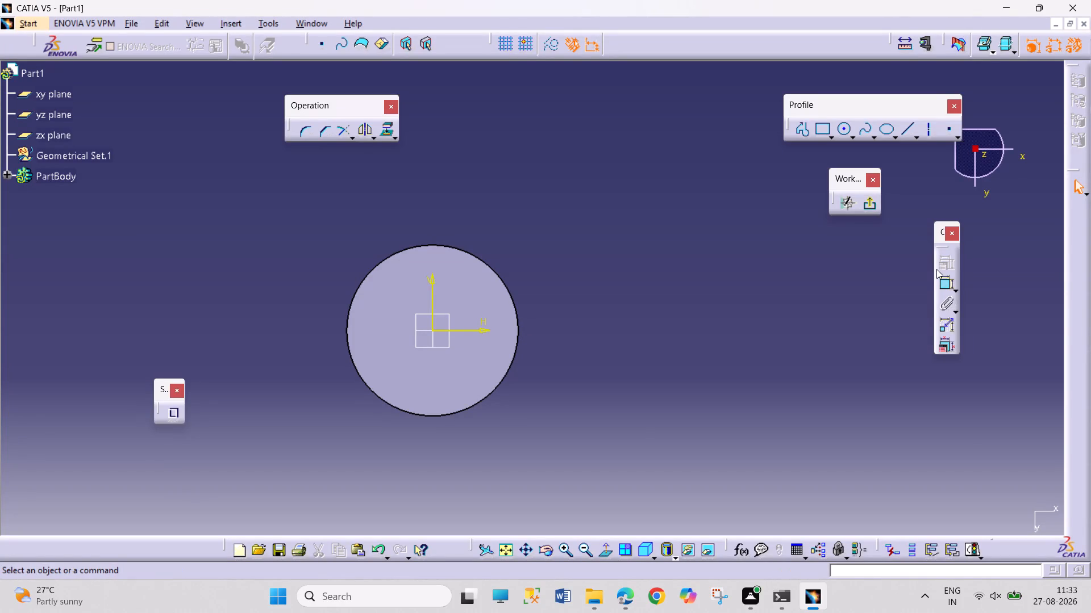
{"action": "left_click", "coordinate": [843, 127]}
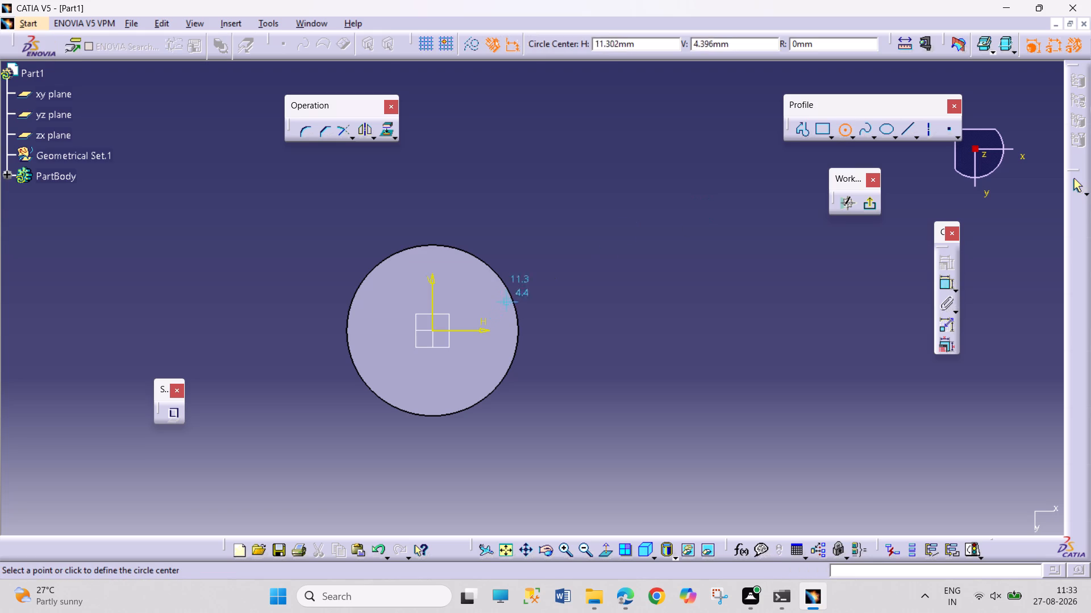
{"action": "left_click", "coordinate": [434, 331]}
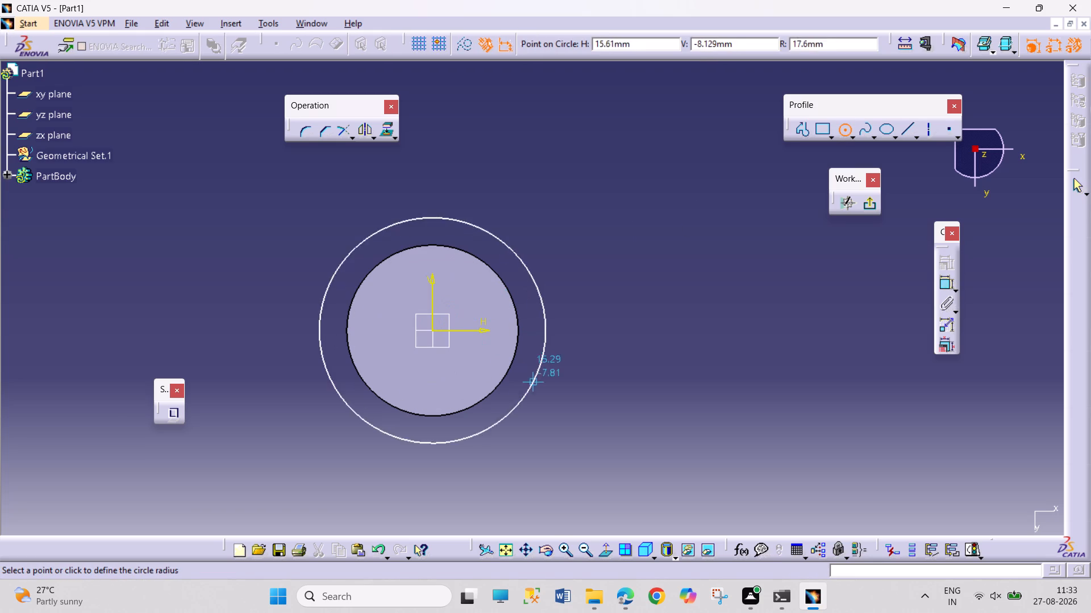
{"action": "left_click_drag", "start_coordinate": [538, 385], "coordinate": [549, 386]}
Dimension the new circle's diameter, placing the text outside its upper-right edge, and set it to 32 mm.
{"action": "left_click", "coordinate": [947, 282]}
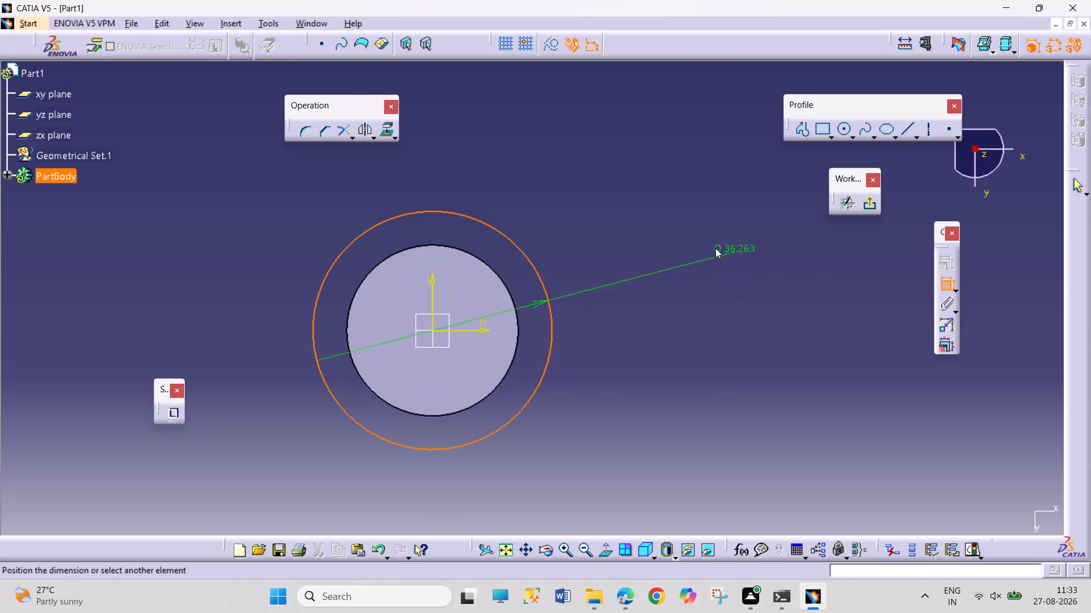
{"action": "left_click", "coordinate": [631, 233]}
{"action": "double_click", "coordinate": [643, 230]}
{"action": "type", "text": "32"}
{"action": "key", "text": "Return"}
{"action": "left_click", "coordinate": [687, 363]}
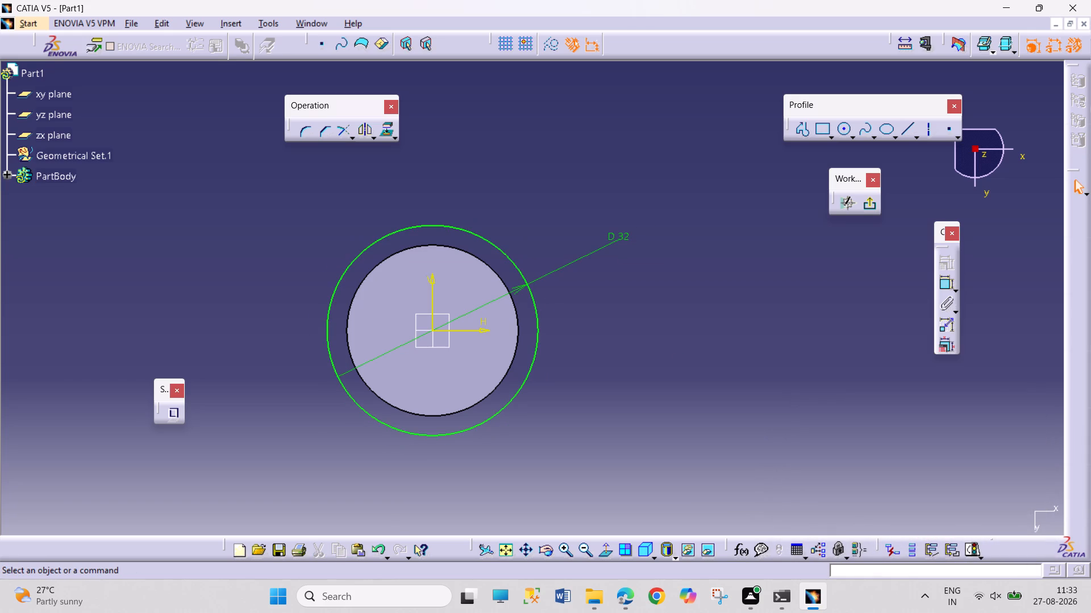
Draw a second origin-centred circle around the 32 mm circle and dimension its diameter as 38 mm.
{"action": "left_click", "coordinate": [841, 127]}
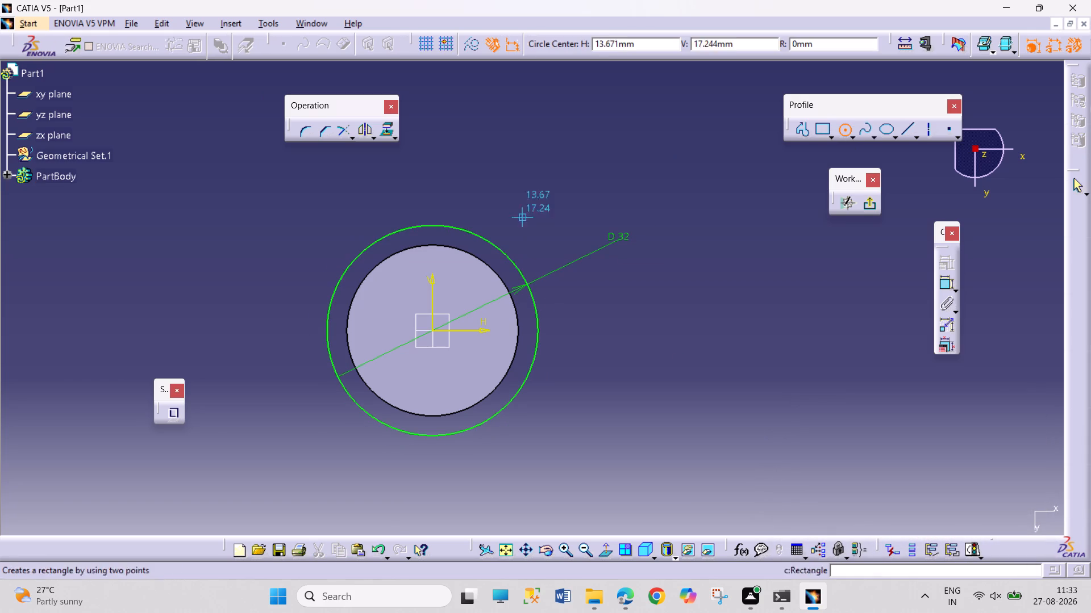
{"action": "left_click", "coordinate": [434, 329]}
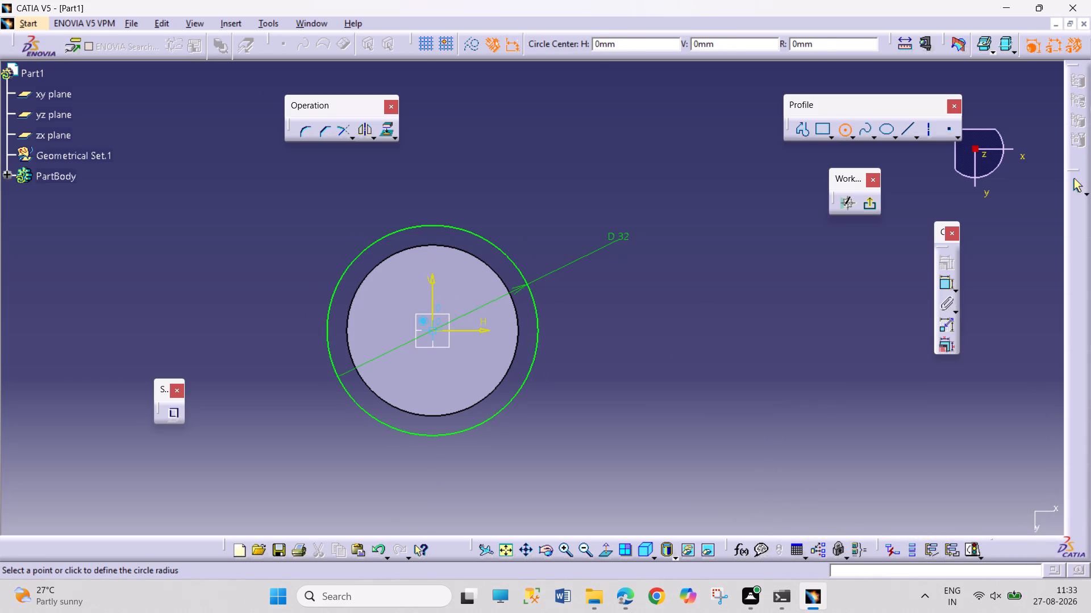
{"action": "left_click", "coordinate": [529, 435]}
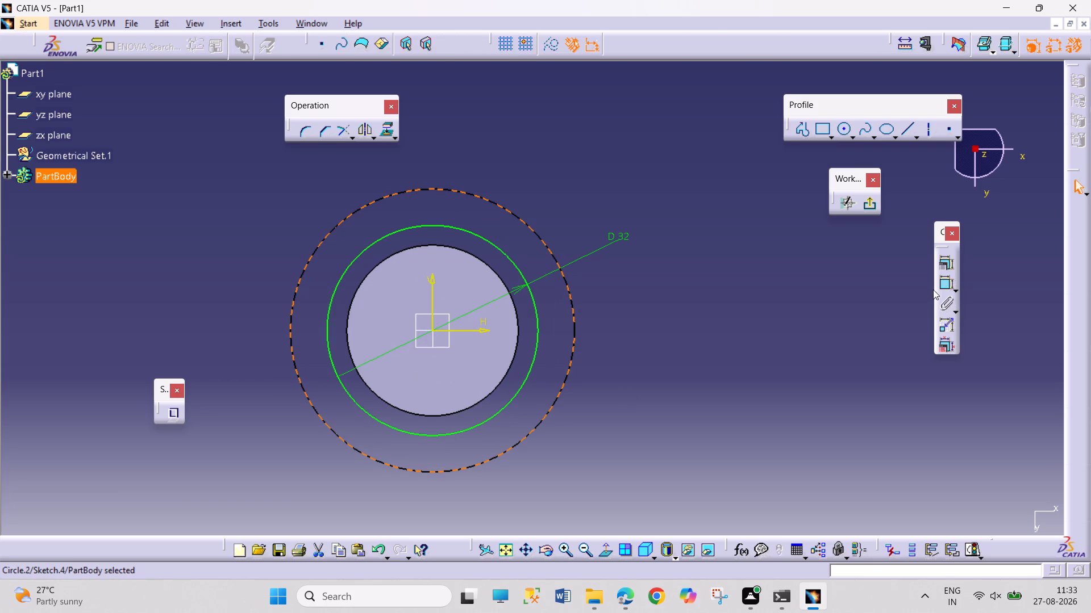
{"action": "left_click", "coordinate": [947, 284]}
{"action": "left_click", "coordinate": [682, 340]}
{"action": "double_click", "coordinate": [701, 336]}
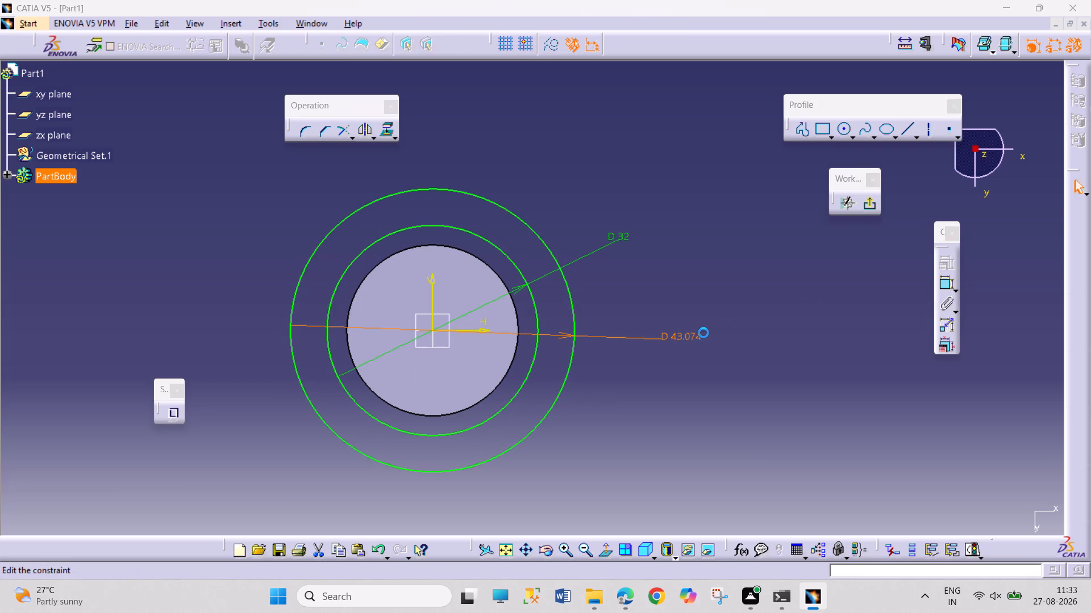
{"action": "type", "text": "38"}
{"action": "key", "text": "Return"}
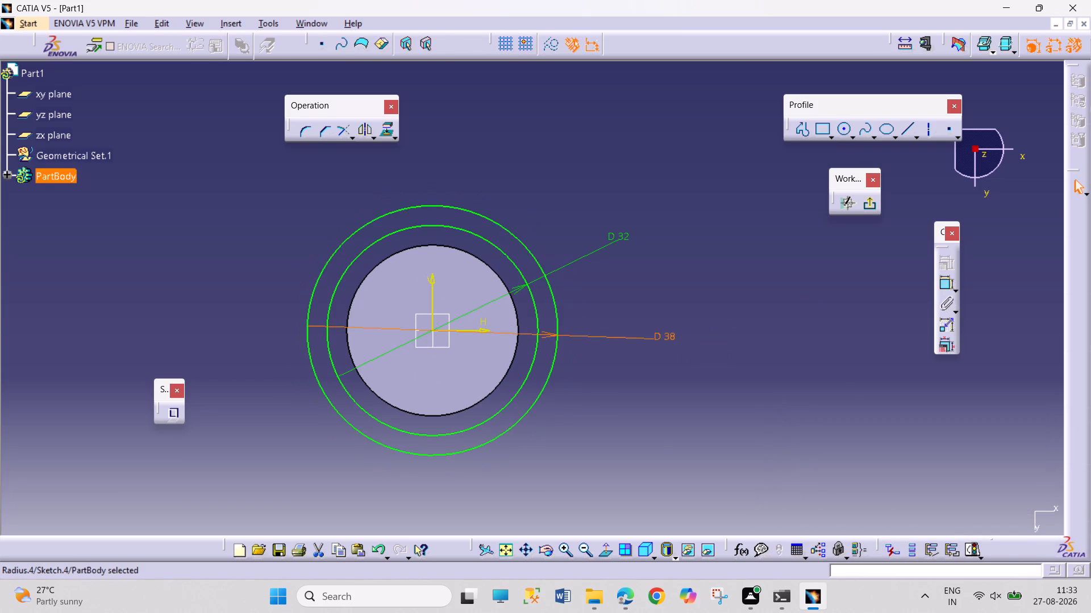
{"action": "left_click", "coordinate": [651, 446]}
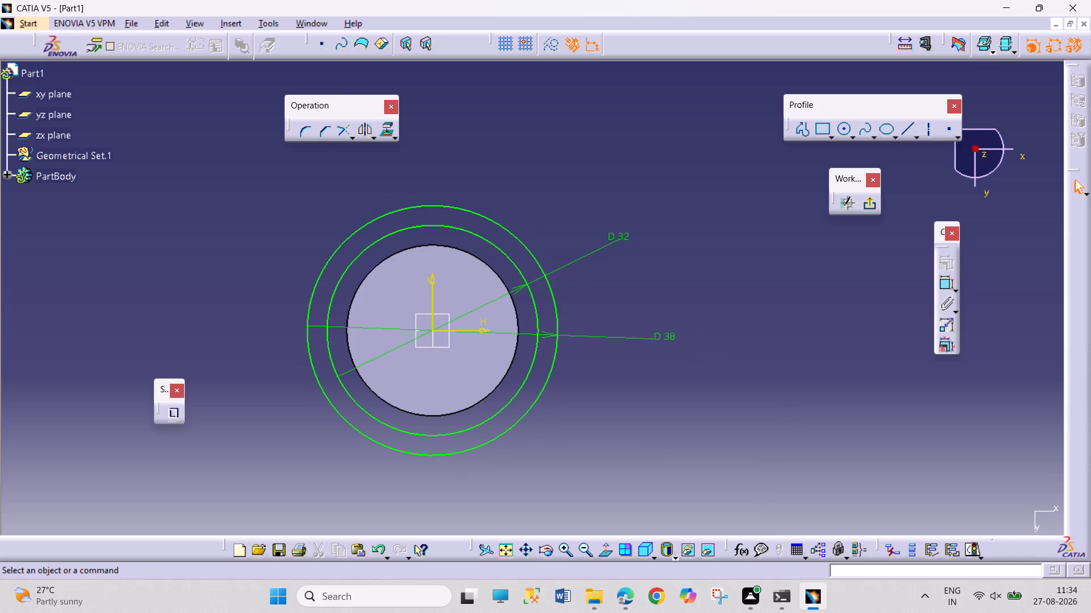
Draw a vertical line about 16 mm long across both circles, about 3 mm left of the V axis, and mirror it about that axis.
{"action": "left_click", "coordinate": [911, 131]}
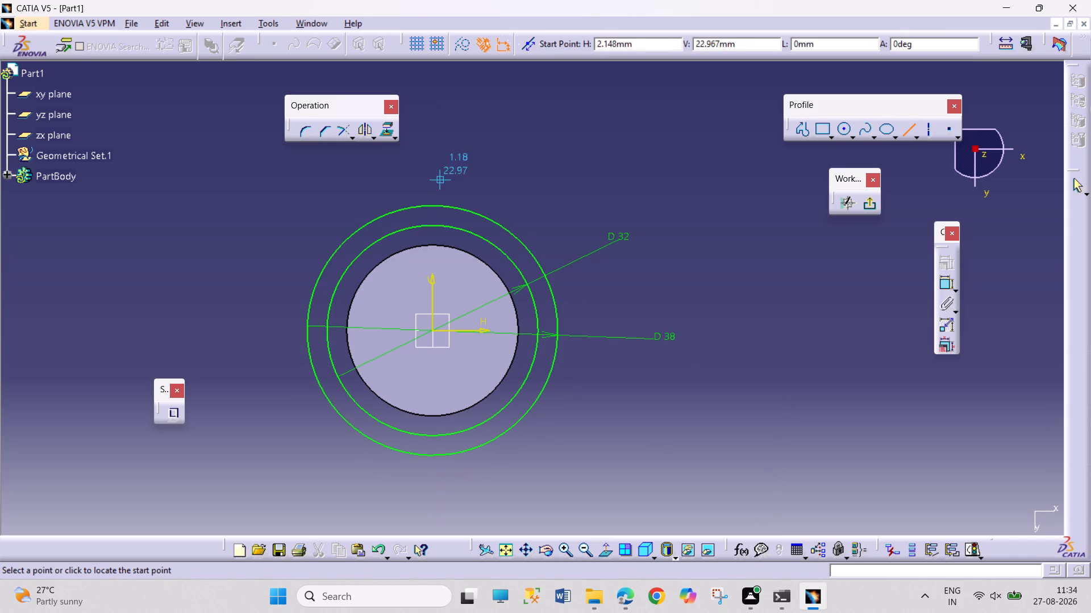
{"action": "left_click", "coordinate": [411, 273]}
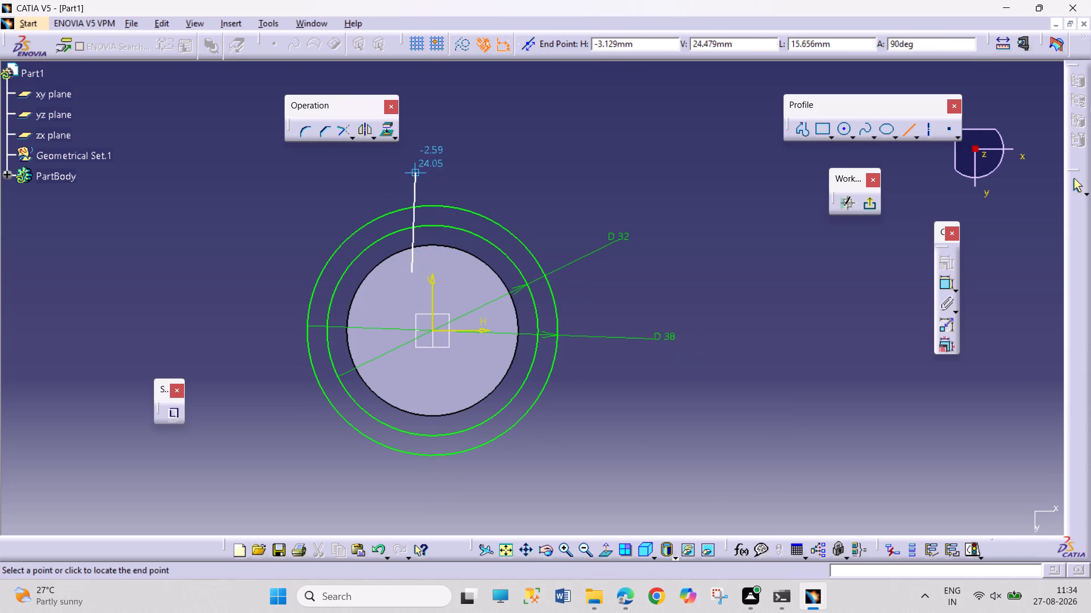
{"action": "left_click", "coordinate": [411, 167]}
{"action": "left_click", "coordinate": [368, 135]}
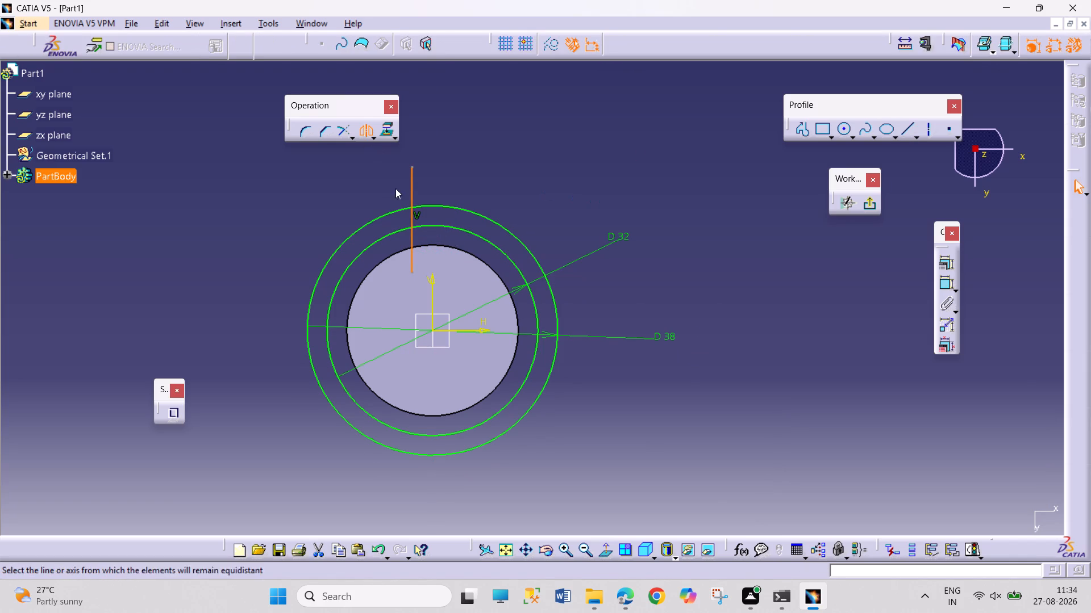
{"action": "left_click", "coordinate": [430, 294]}
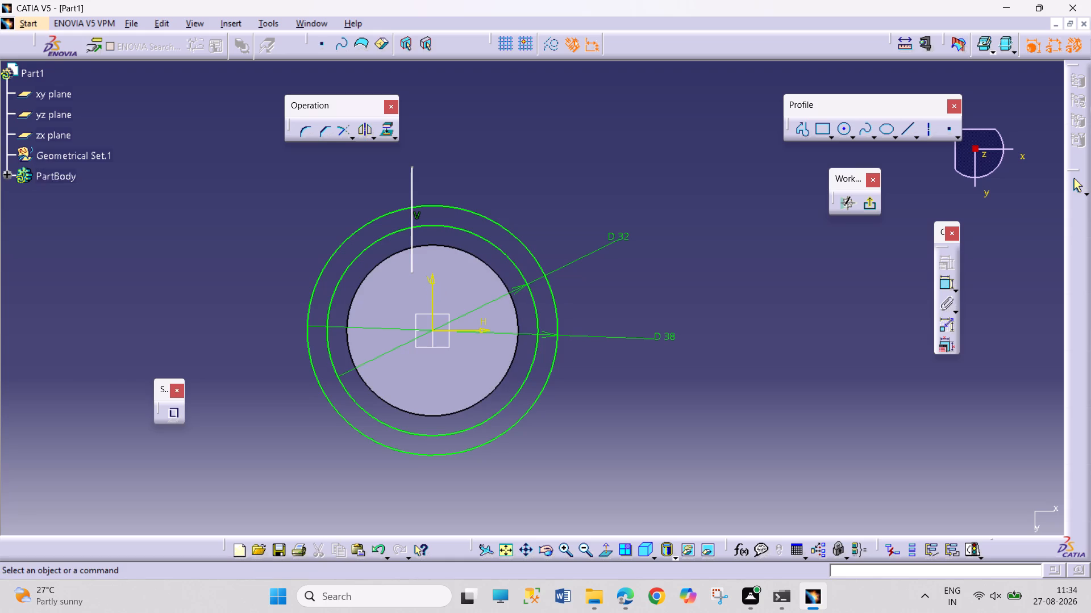
{"action": "left_click", "coordinate": [363, 133]}
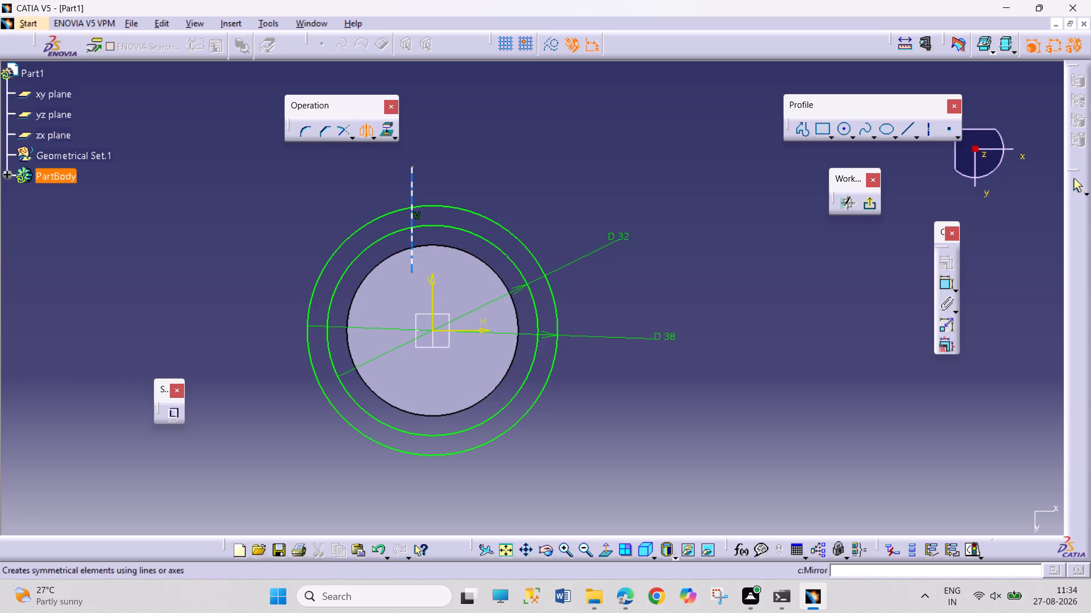
{"action": "left_click", "coordinate": [411, 177]}
{"action": "left_click", "coordinate": [431, 283]}
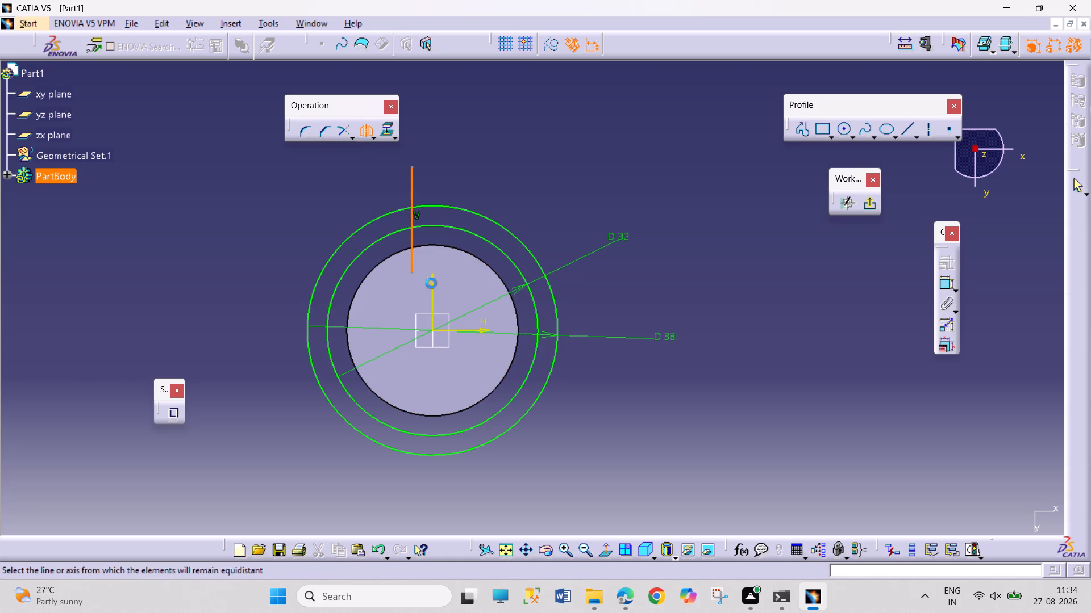
Dimension the distance between the two vertical lines, placing the text above them, and set it to 6 mm.
{"action": "left_click_drag", "start_coordinate": [939, 280], "coordinate": [928, 280]}
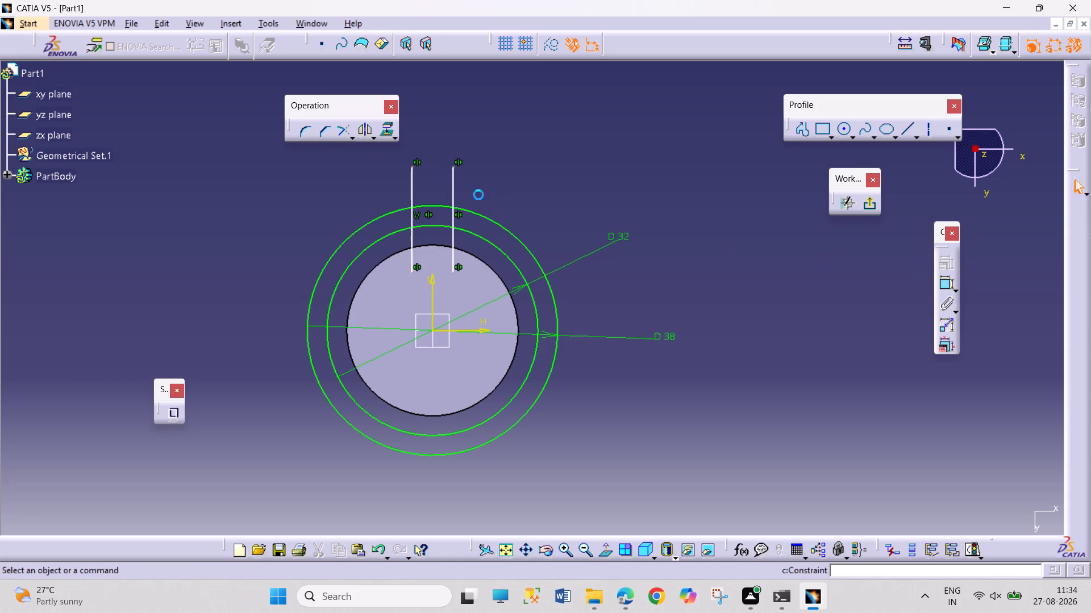
{"action": "left_click", "coordinate": [943, 285]}
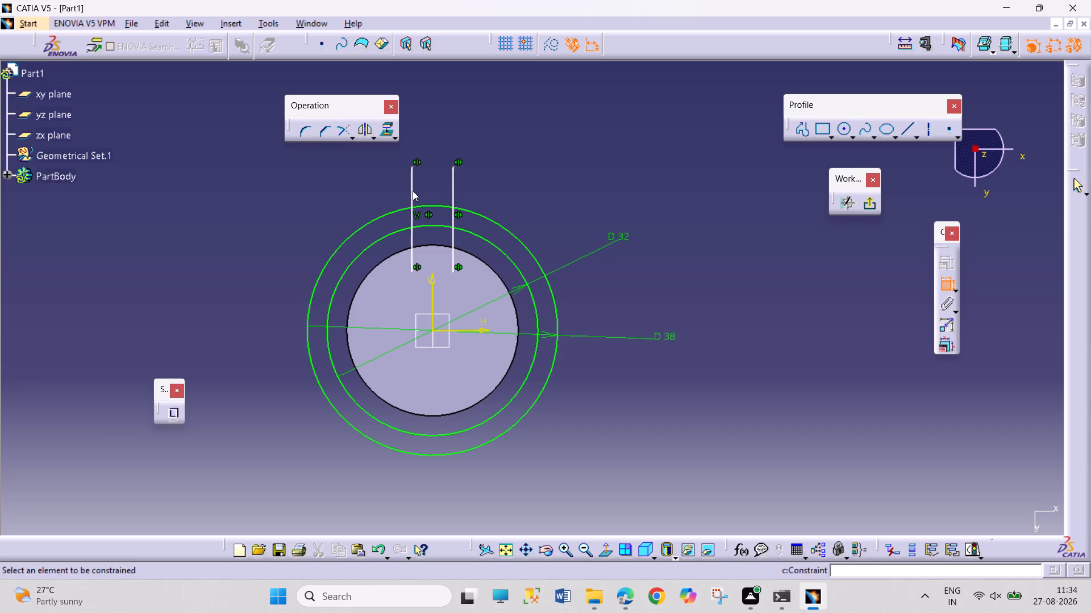
{"action": "left_click", "coordinate": [413, 190]}
{"action": "left_click", "coordinate": [452, 192]}
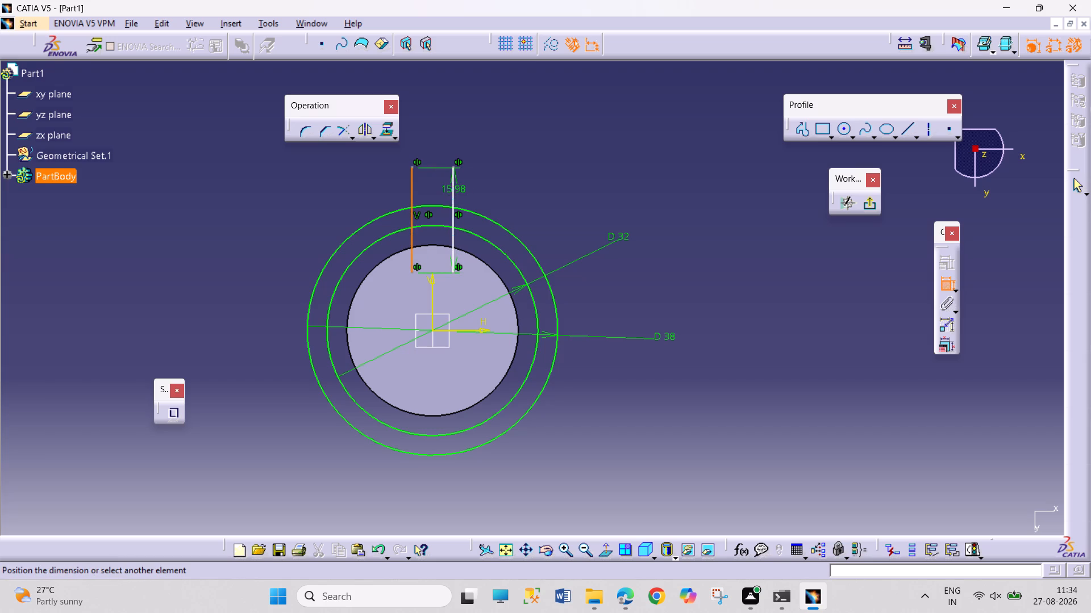
{"action": "left_click", "coordinate": [552, 128]}
{"action": "double_click", "coordinate": [556, 125]}
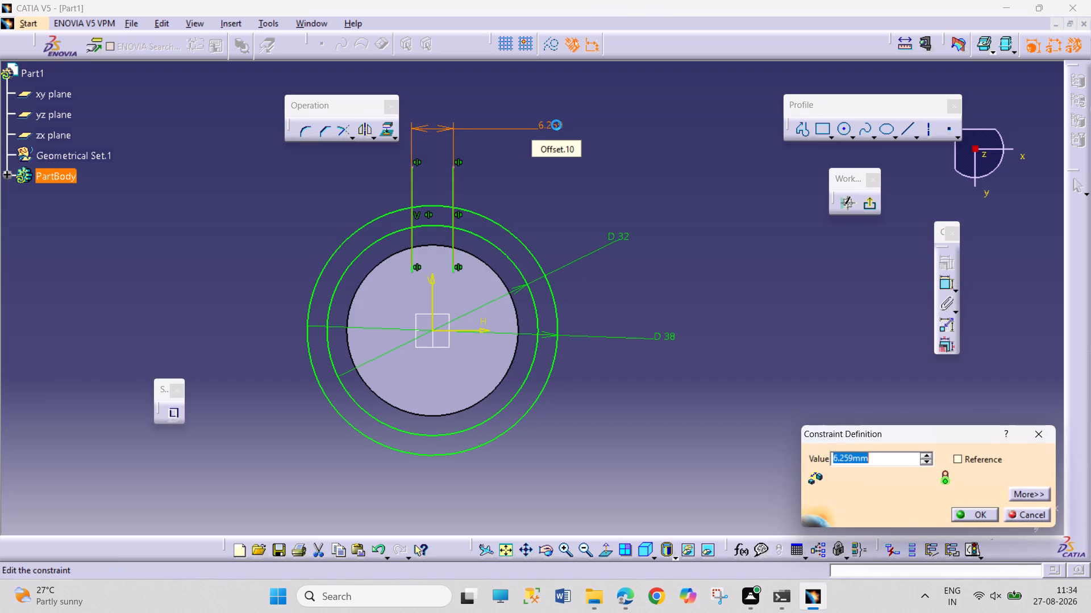
{"action": "key", "text": "6"}
{"action": "key", "text": "Return"}
{"action": "left_click", "coordinate": [606, 194]}
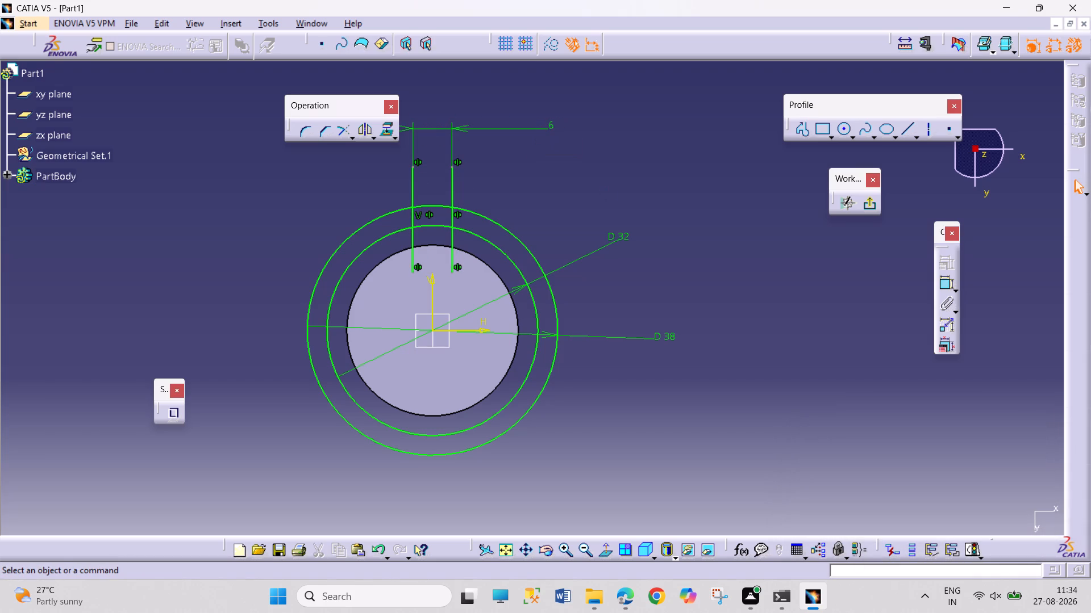
Quick-trim the two vertical lines and both circles to leave one tooth, capped by the 38 mm arc, standing on the 32 mm circle.
{"action": "left_click", "coordinate": [349, 137]}
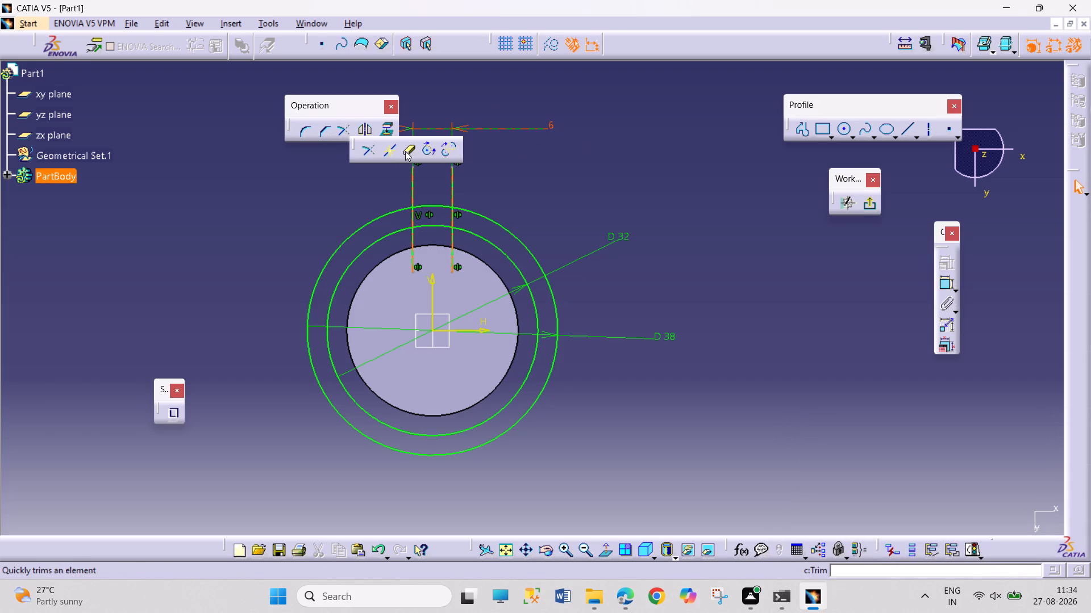
{"action": "double_click", "coordinate": [406, 150]}
{"action": "left_click", "coordinate": [413, 250]}
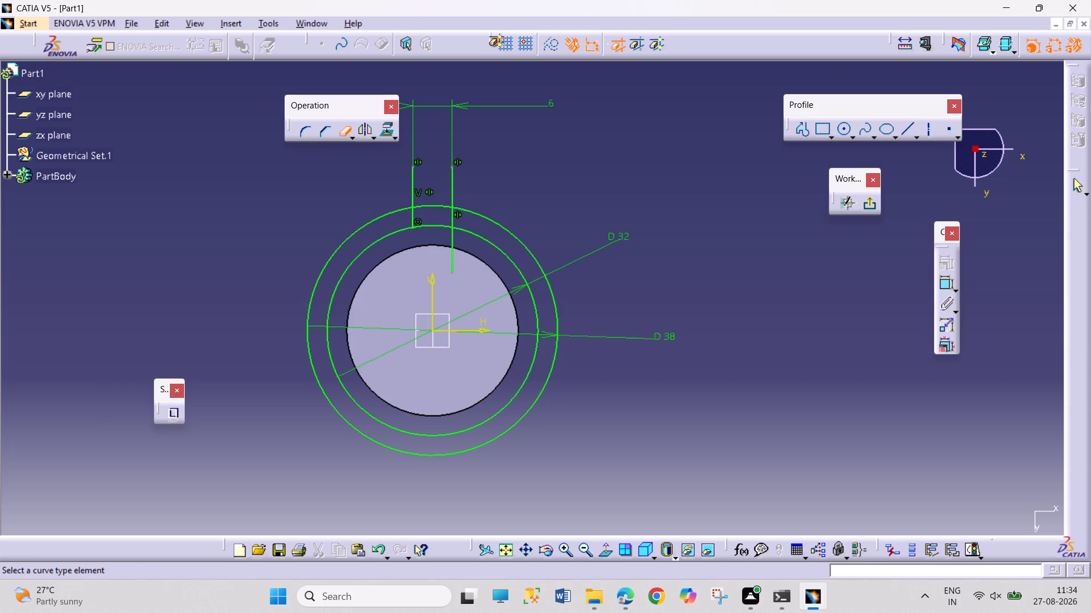
{"action": "left_click", "coordinate": [452, 245]}
{"action": "left_click", "coordinate": [453, 187]}
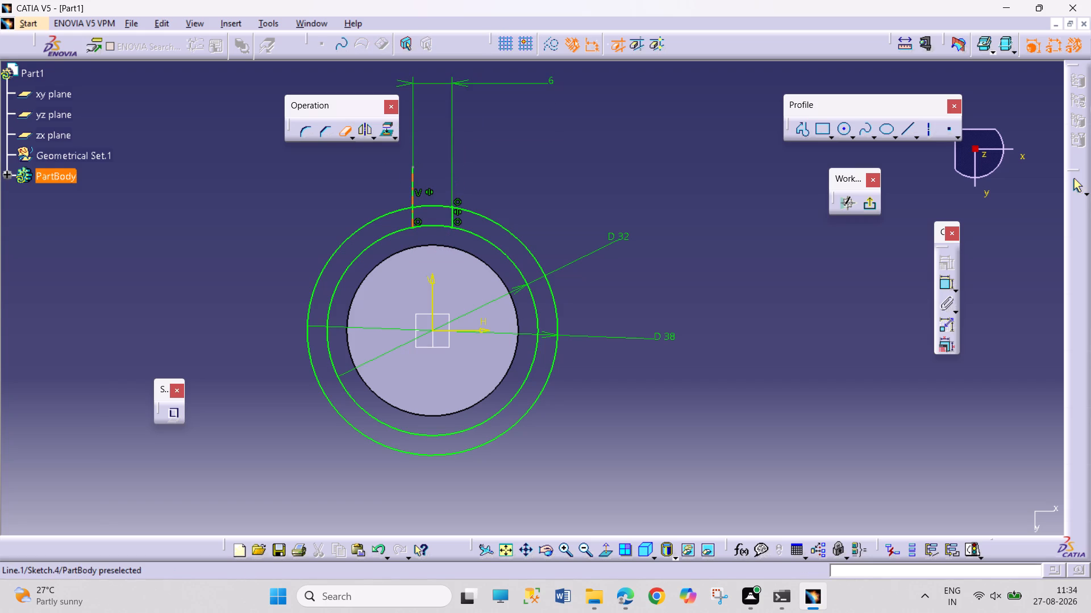
{"action": "left_click", "coordinate": [414, 182]}
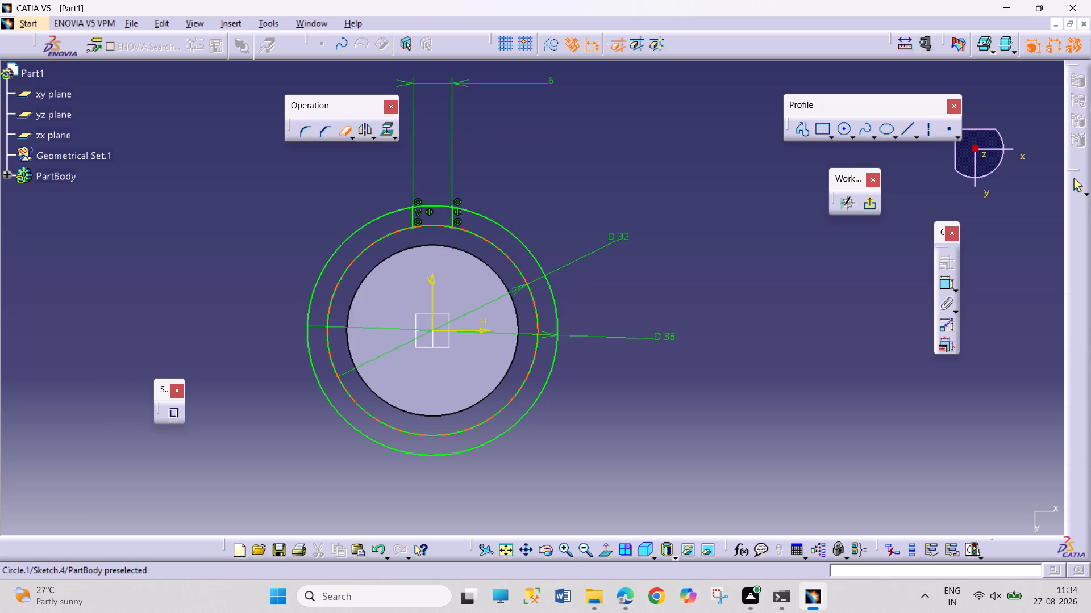
{"action": "left_click", "coordinate": [437, 225]}
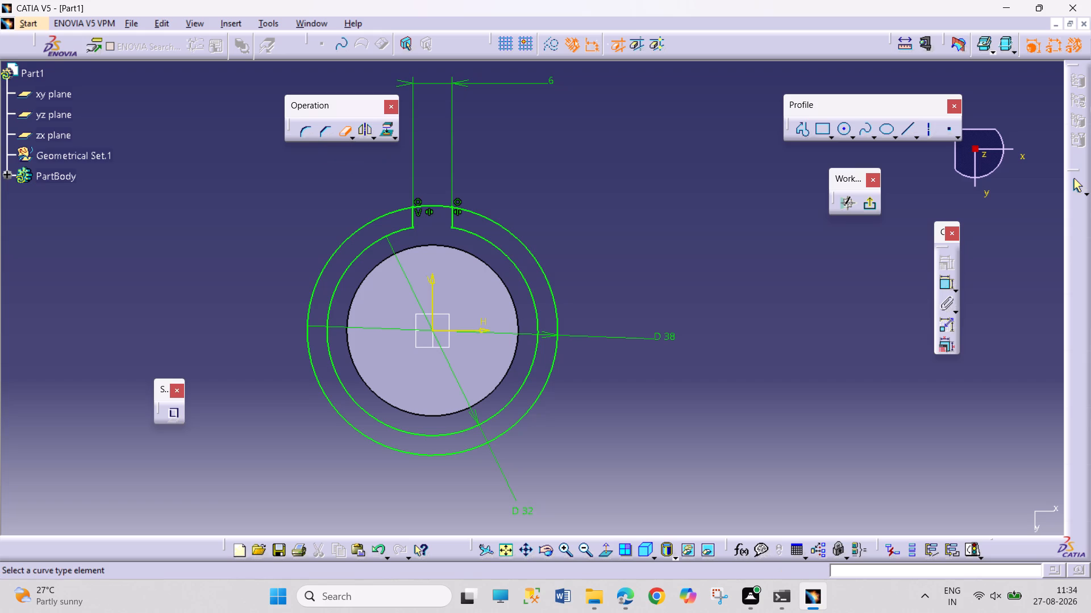
{"action": "left_click", "coordinate": [368, 224]}
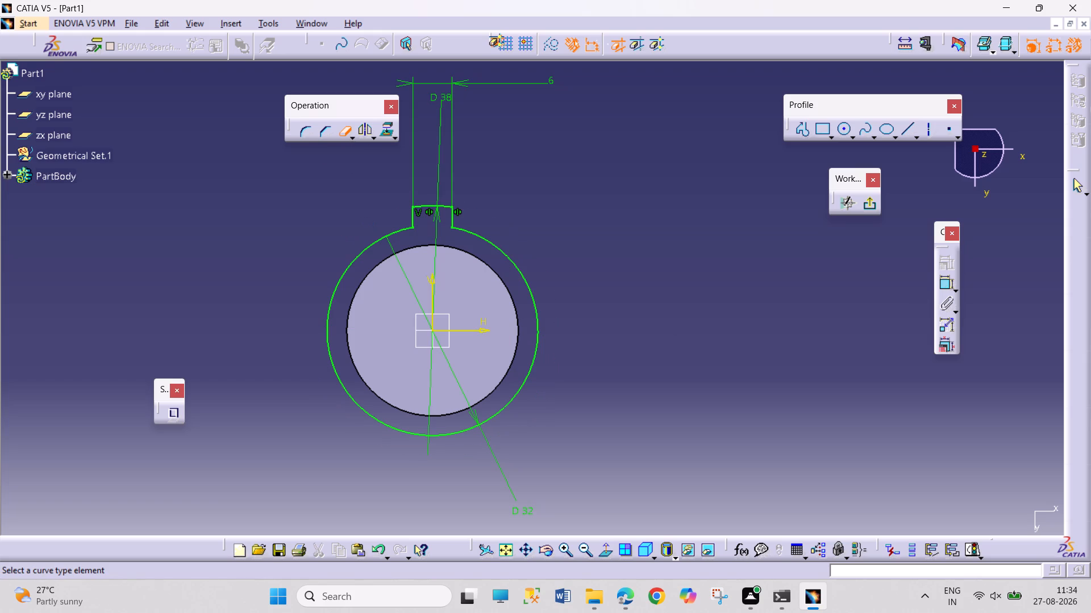
{"action": "left_click", "coordinate": [345, 129]}
{"action": "left_click", "coordinate": [542, 198]}
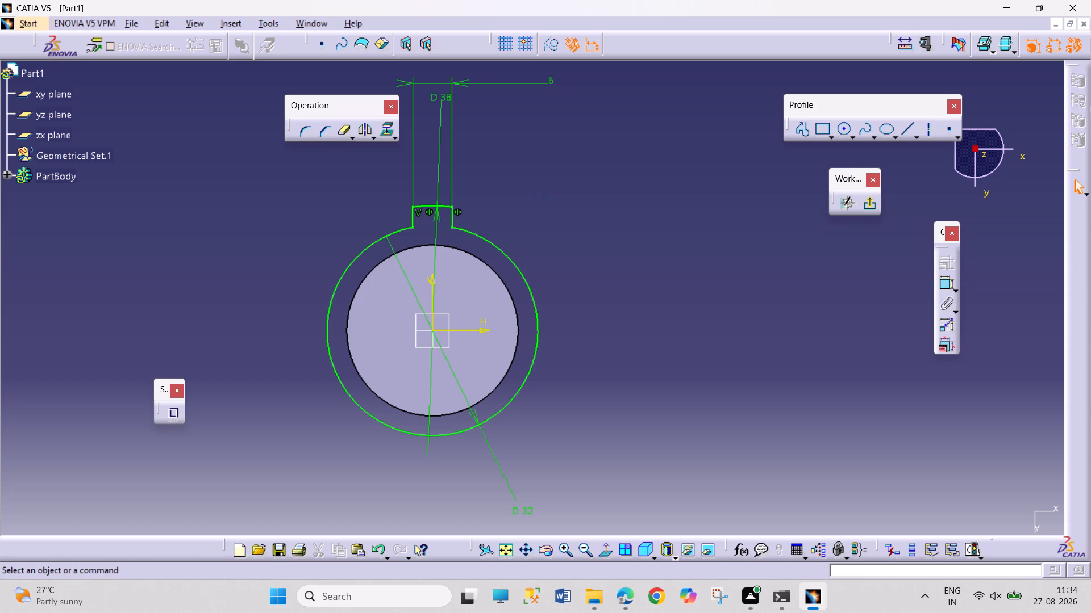
{"action": "left_click", "coordinate": [677, 283]}
Rotate the tooth's tip arc about the origin in duplicate mode, with 7 instances at 45 degrees.
{"action": "left_click", "coordinate": [372, 134]}
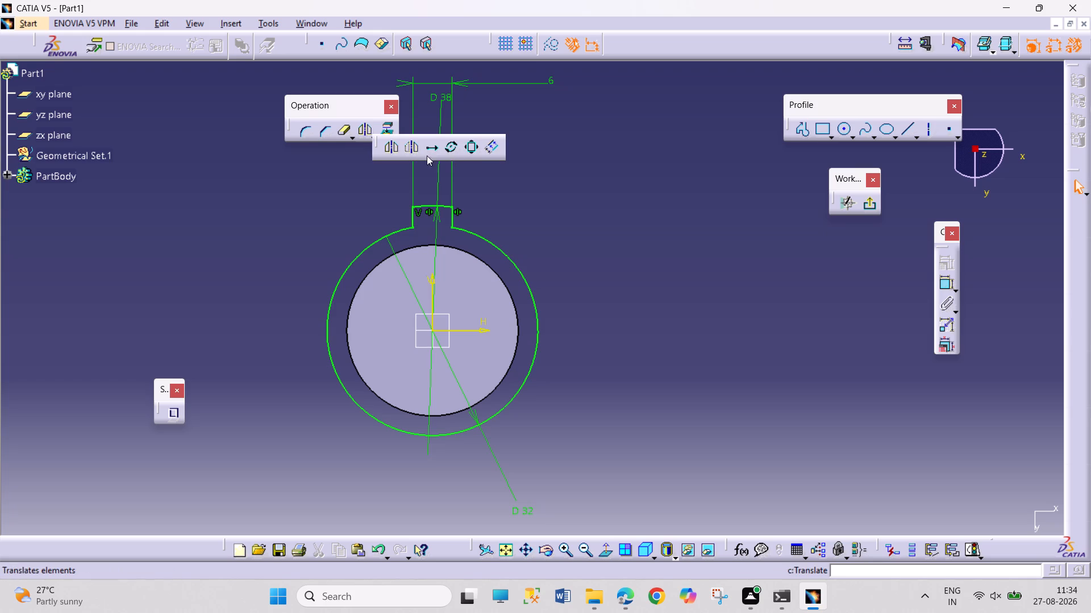
{"action": "left_click", "coordinate": [450, 149]}
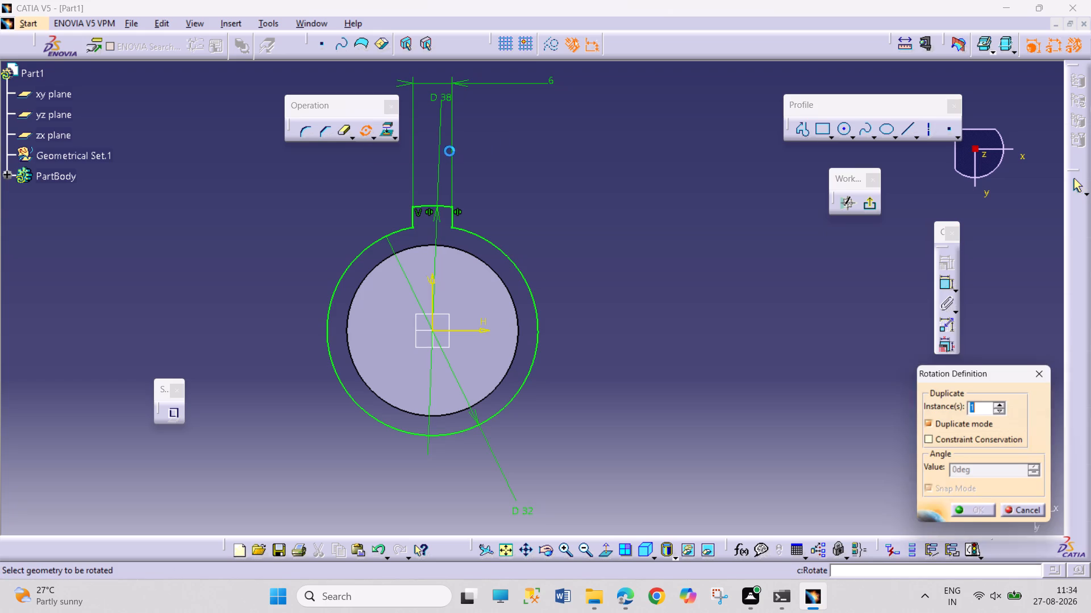
{"action": "left_click", "coordinate": [441, 204]}
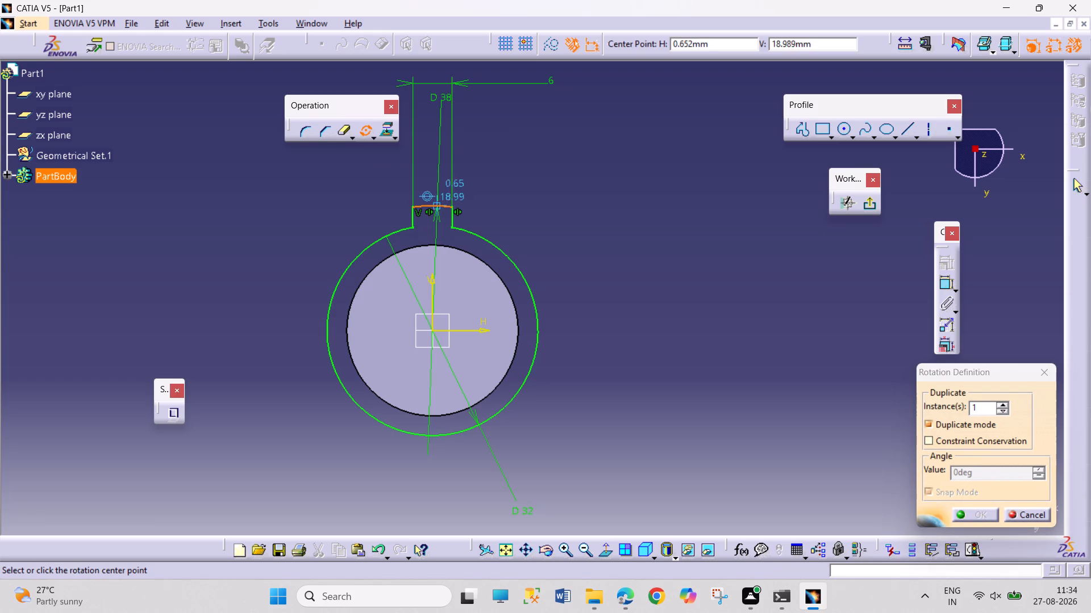
{"action": "left_click", "coordinate": [432, 329]}
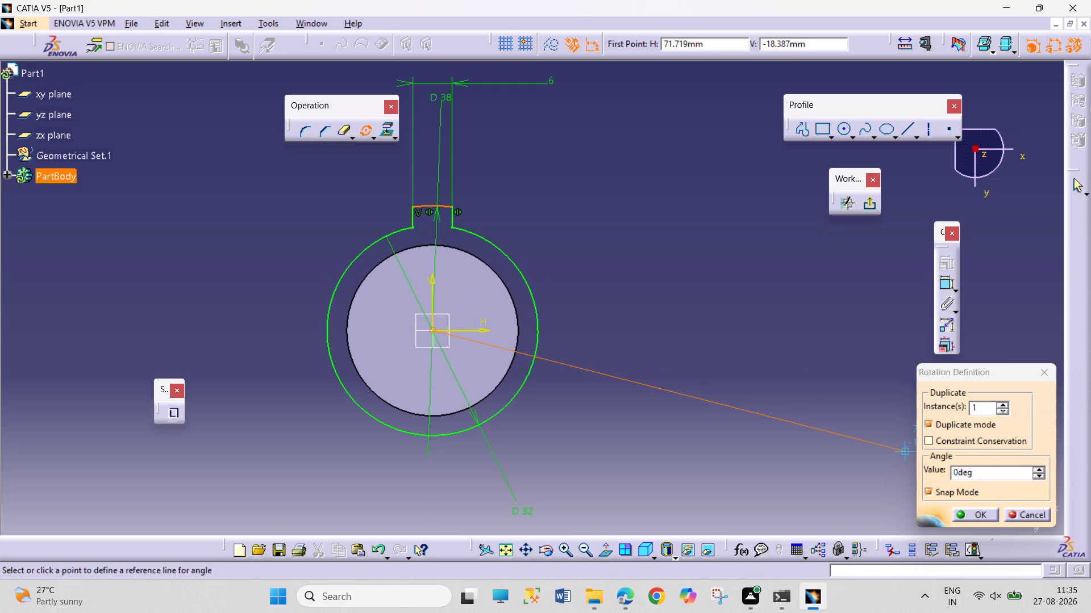
{"action": "triple_click", "coordinate": [1004, 404]}
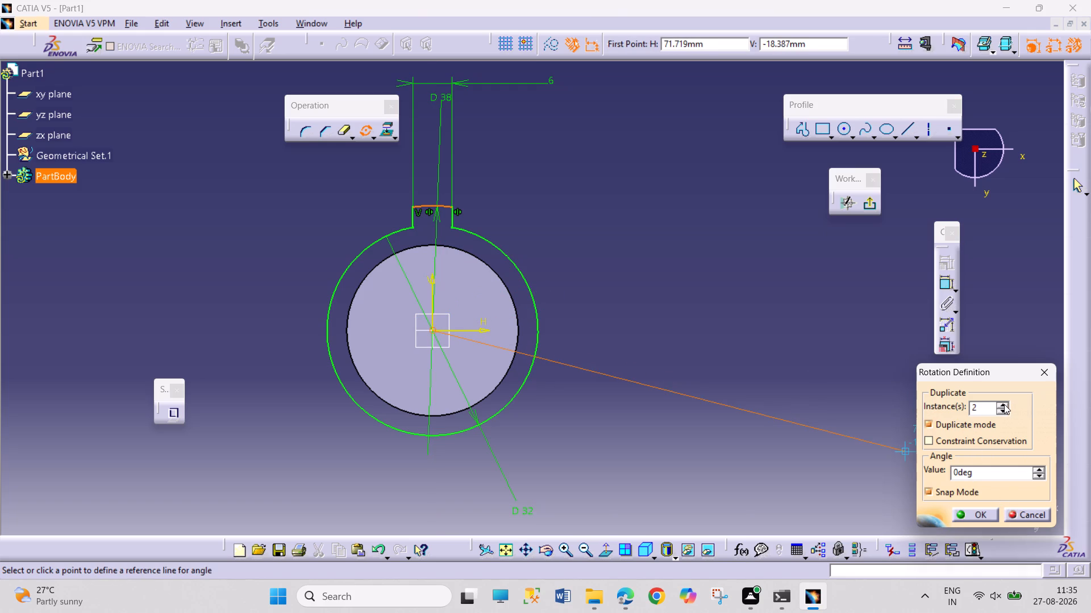
{"action": "triple_click", "coordinate": [1004, 404]}
{"action": "triple_click", "coordinate": [1003, 404]}
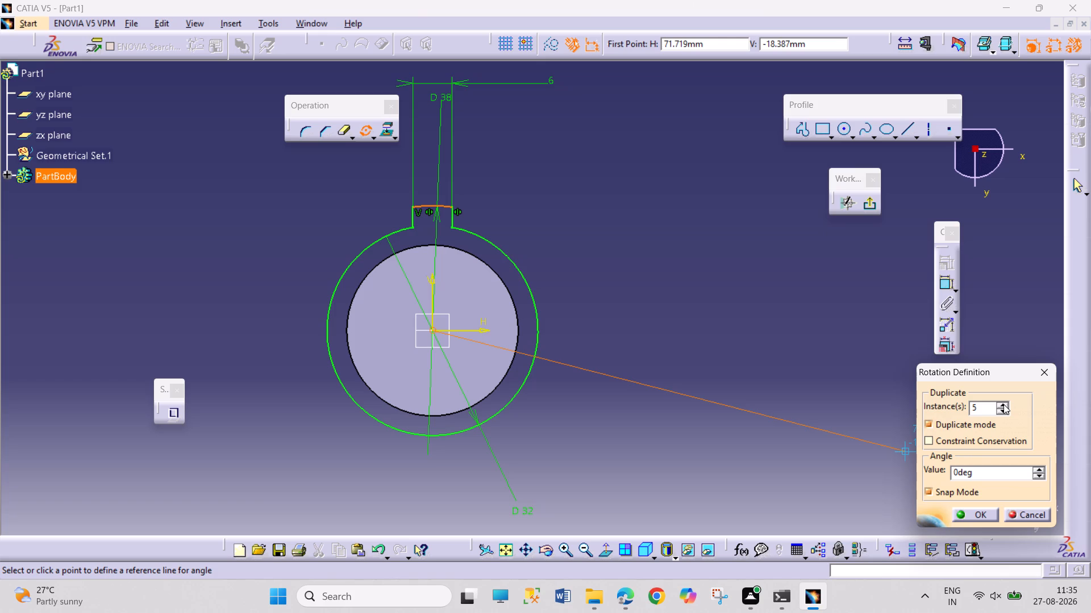
{"action": "double_click", "coordinate": [1003, 404]}
{"action": "double_click", "coordinate": [978, 469]}
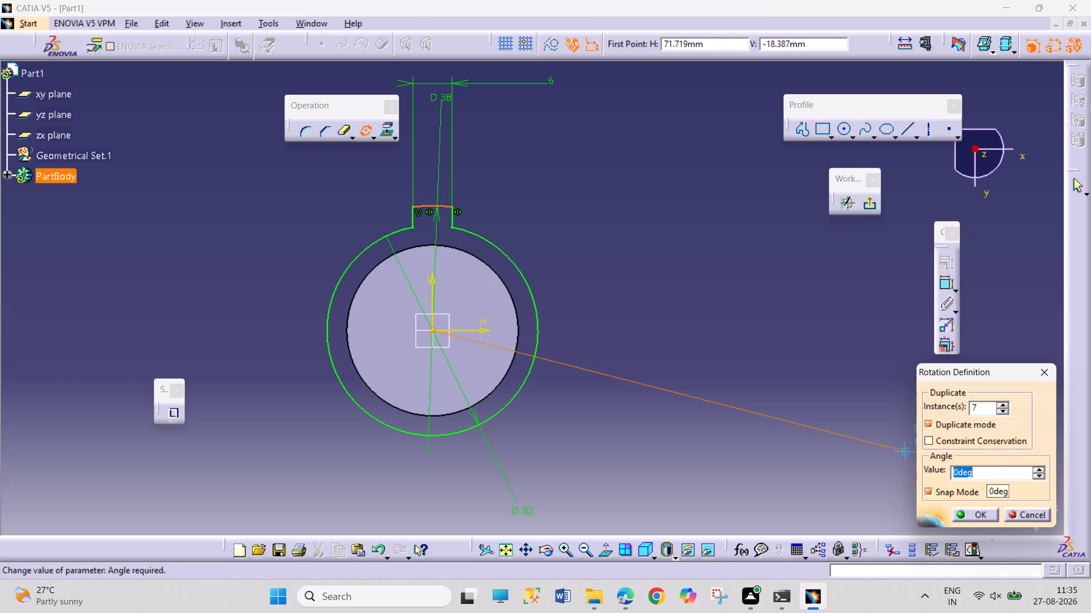
{"action": "type", "text": "45"}
{"action": "key", "text": "Return"}
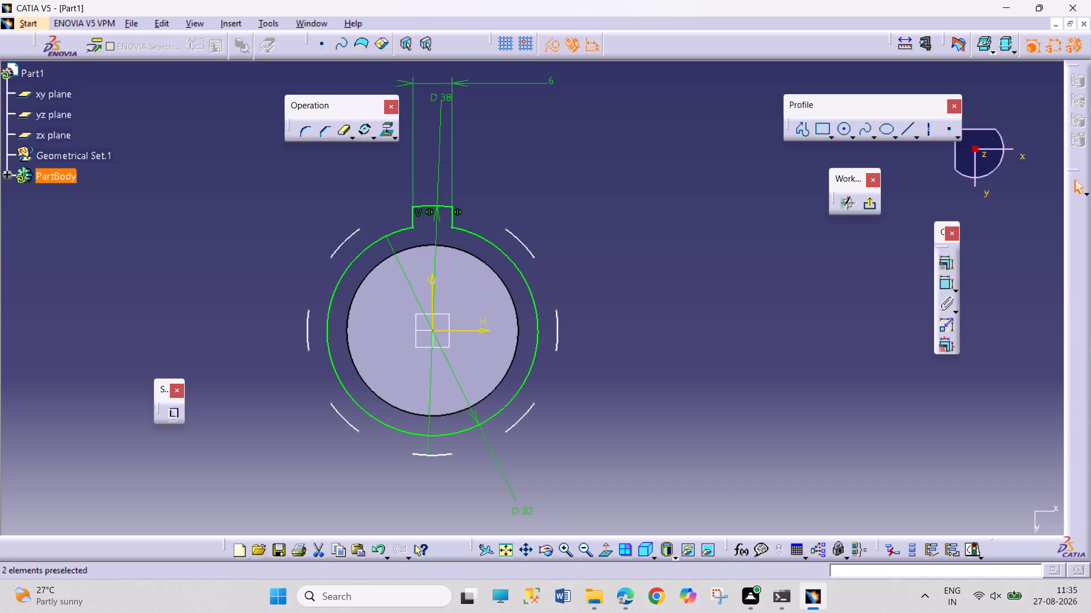
Rotate the tooth's left side line about the origin as 7 duplicates at 45 degrees.
{"action": "left_click", "coordinate": [411, 219]}
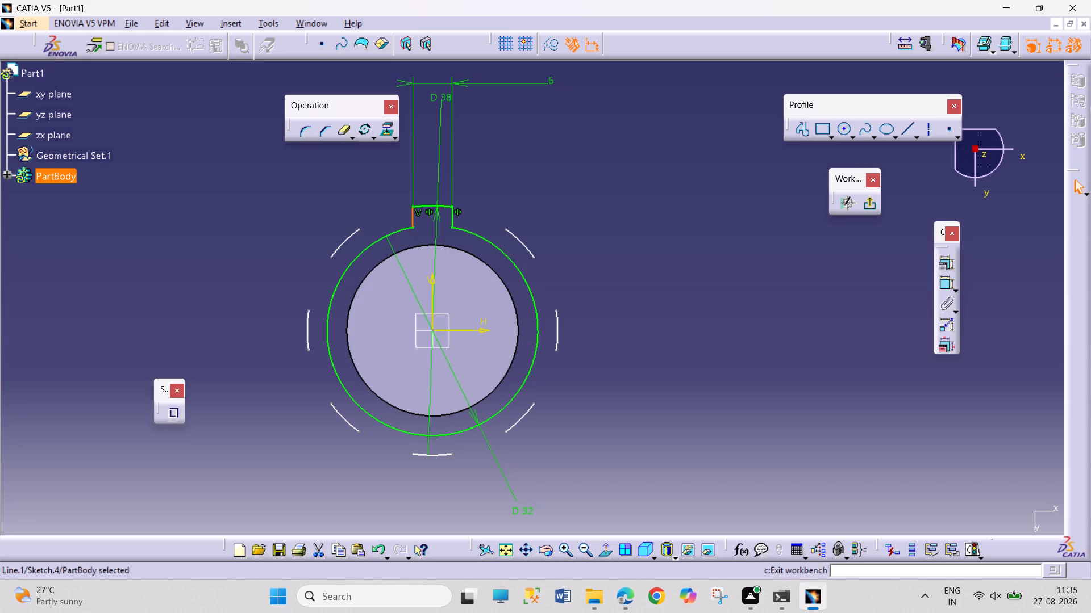
{"action": "left_click", "coordinate": [365, 125]}
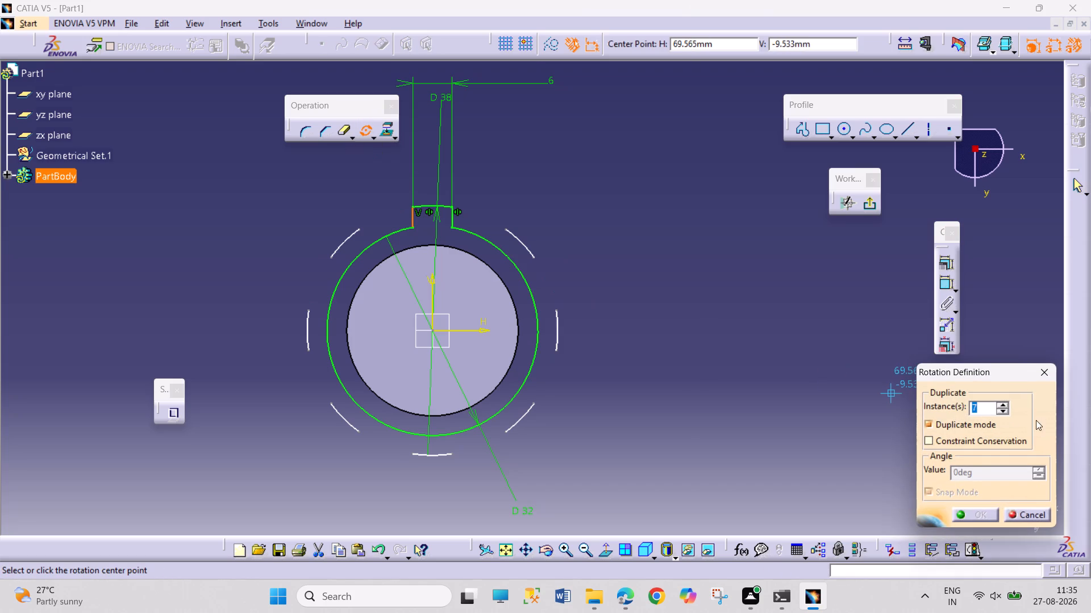
{"action": "left_click", "coordinate": [433, 328]}
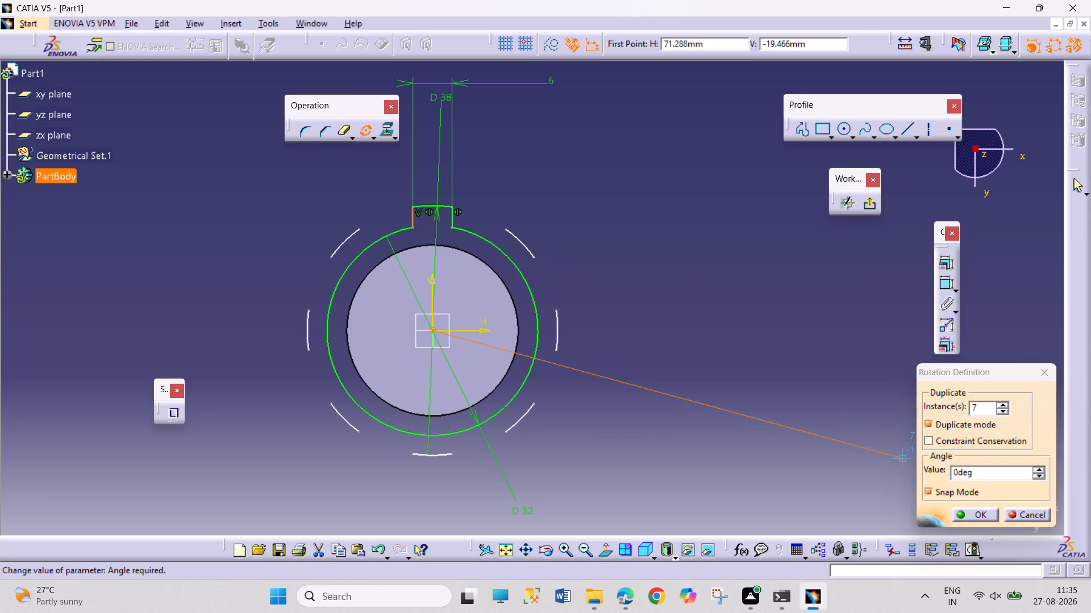
{"action": "double_click", "coordinate": [977, 477]}
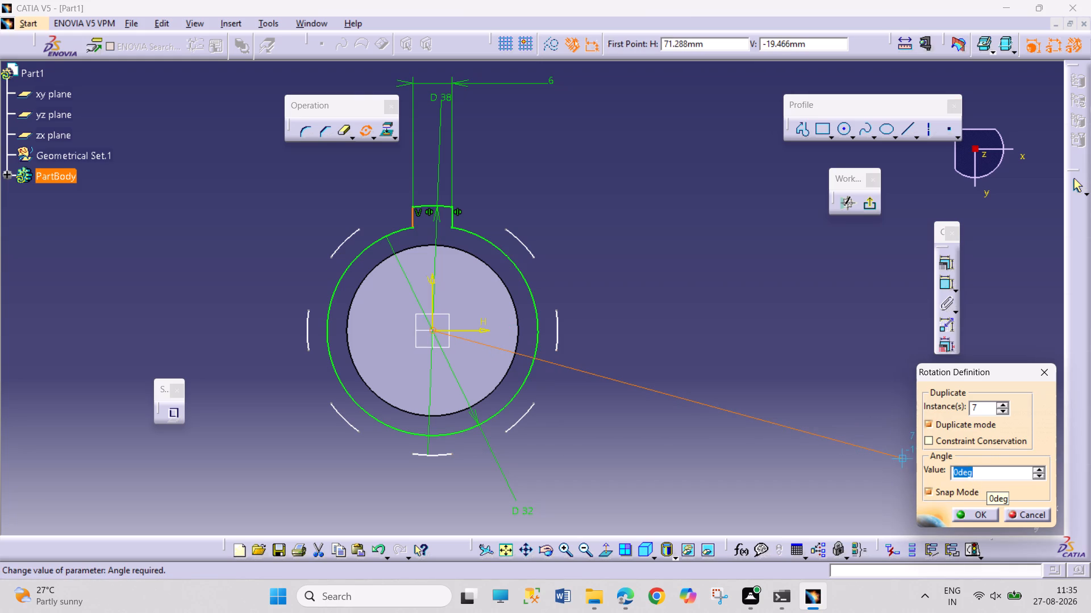
{"action": "type", "text": "45"}
{"action": "key", "text": "Return"}
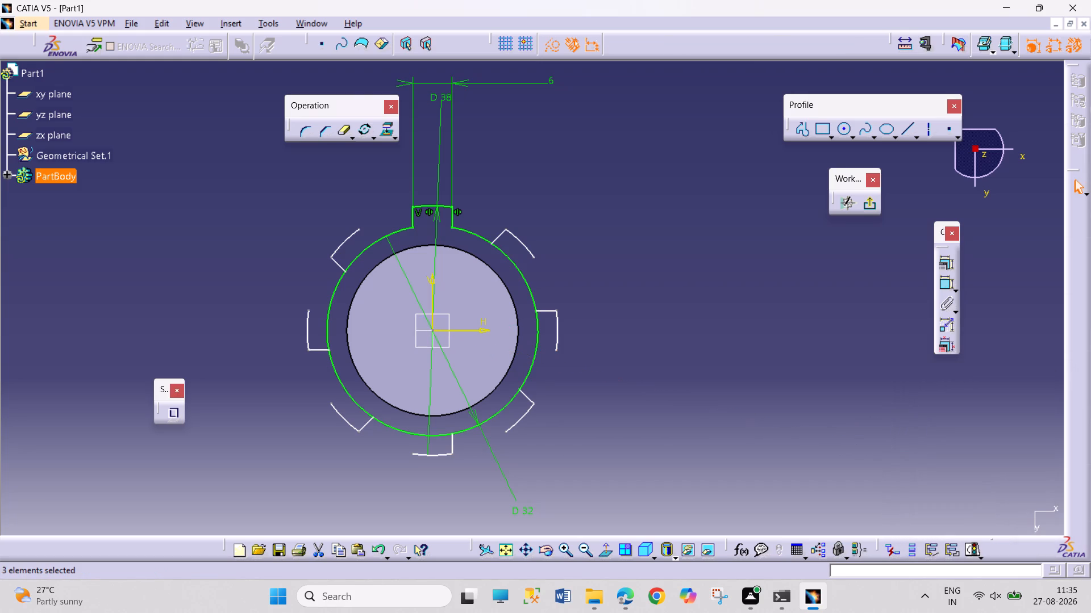
Rotate the tooth's right side line about the origin as 7 duplicates at 45 degrees.
{"action": "left_click", "coordinate": [453, 220]}
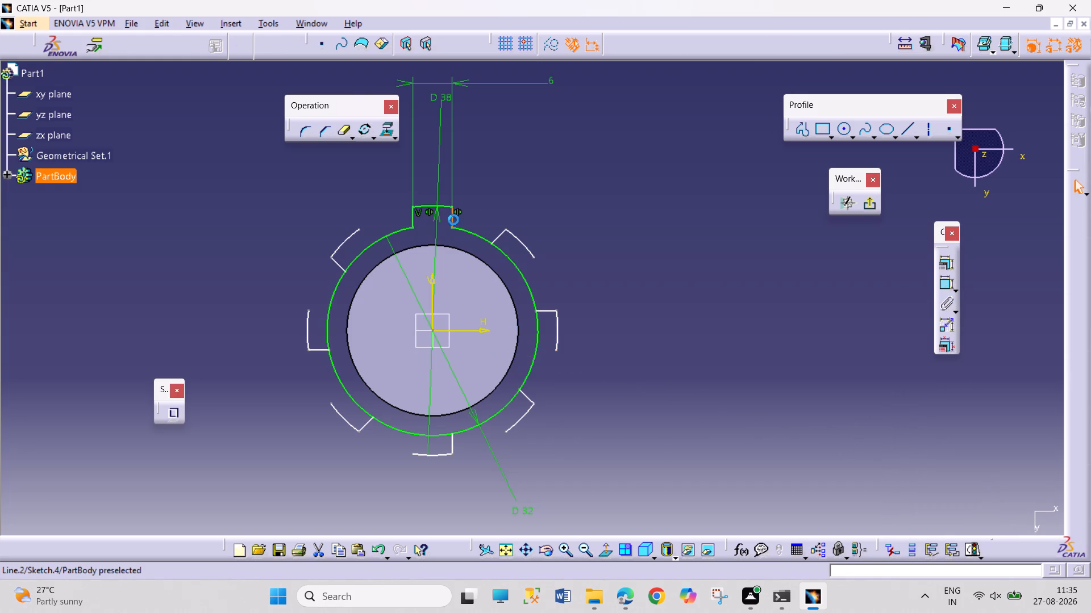
{"action": "left_click", "coordinate": [357, 123]}
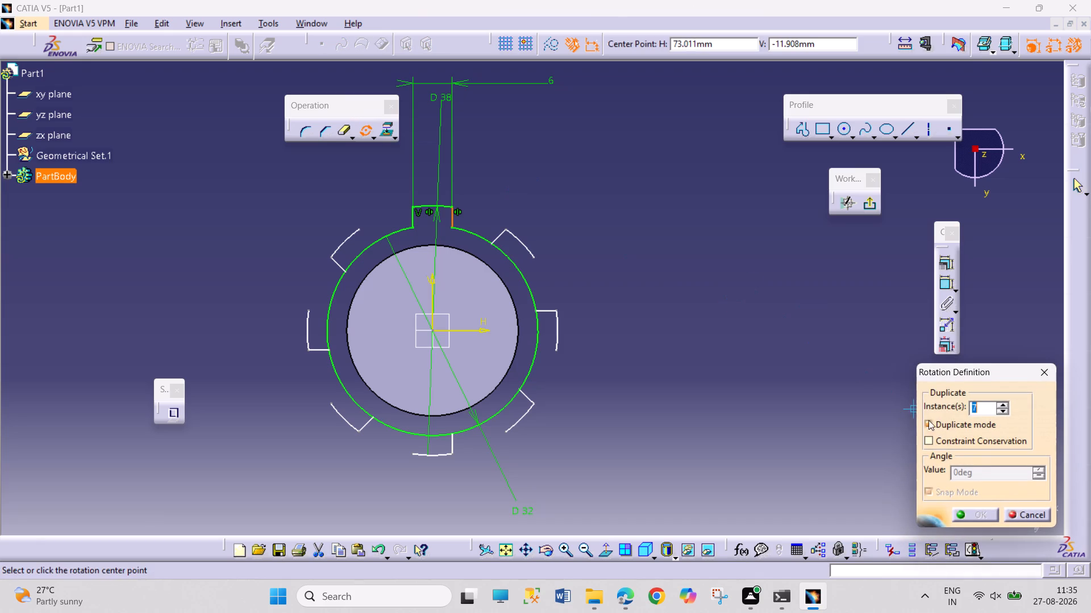
{"action": "left_click", "coordinate": [434, 330]}
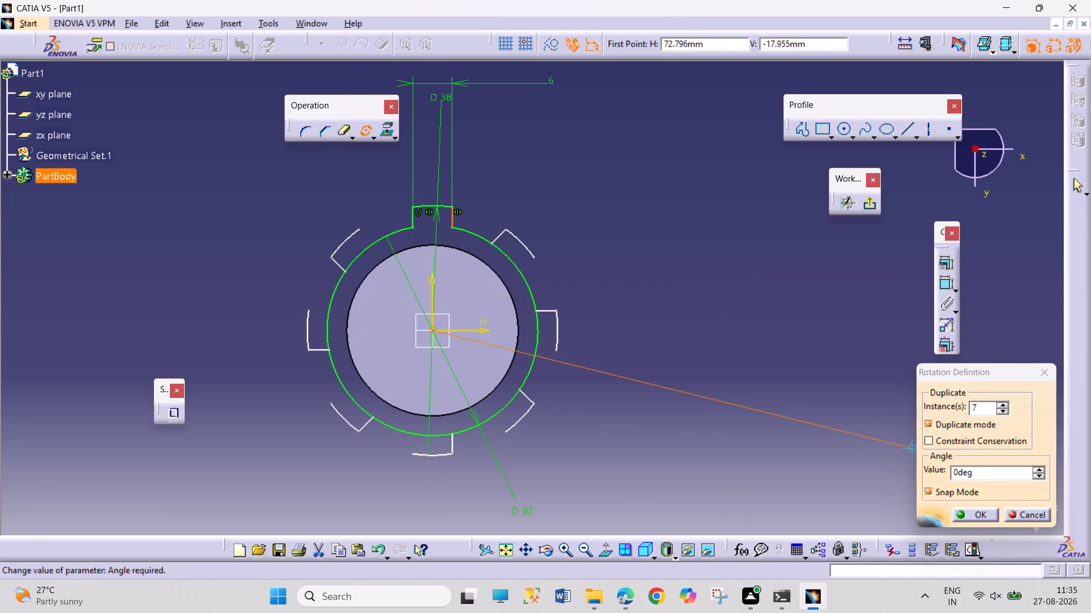
{"action": "double_click", "coordinate": [978, 471]}
{"action": "type", "text": "45"}
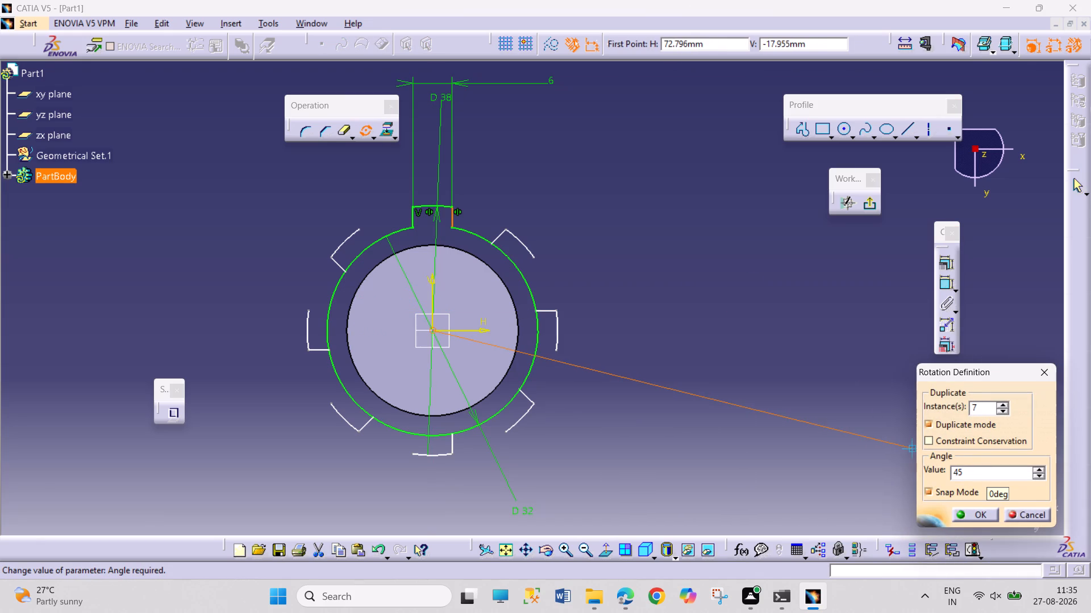
{"action": "key", "text": "Return"}
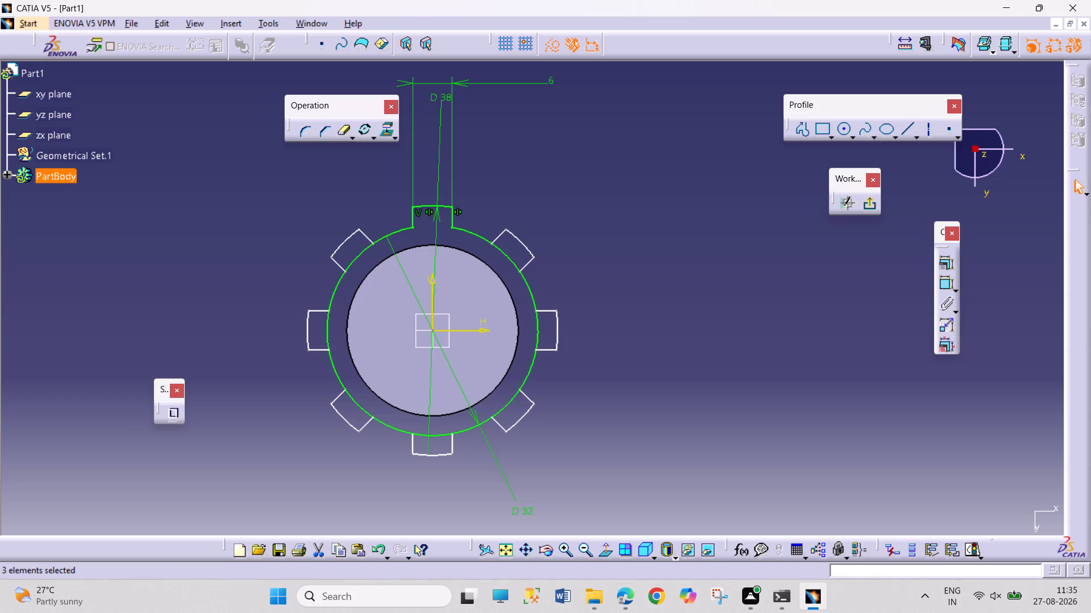
Quick-trim the 32 mm circle's segments at the base of the seven copied teeth.
{"action": "double_click", "coordinate": [341, 129]}
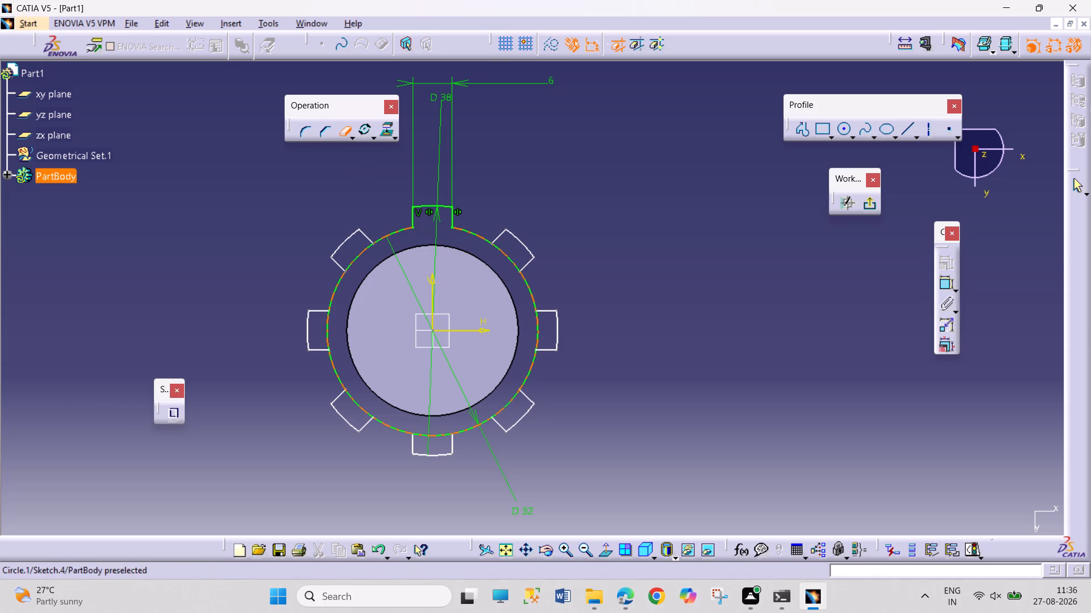
{"action": "left_click", "coordinate": [359, 256]}
{"action": "left_click", "coordinate": [324, 332]}
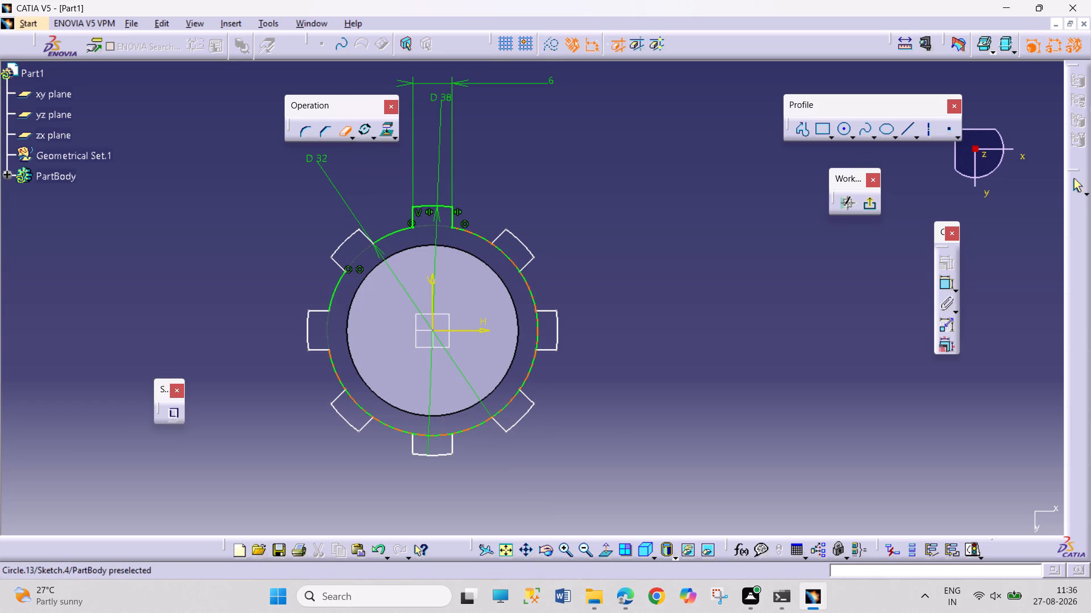
{"action": "left_click", "coordinate": [351, 401]}
{"action": "left_click", "coordinate": [434, 436]}
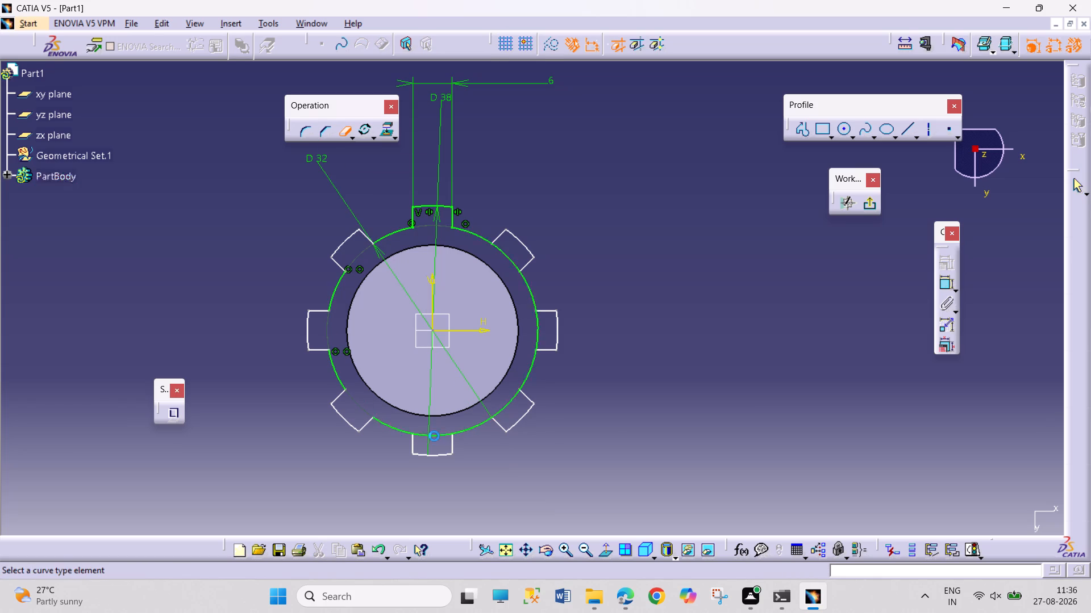
{"action": "left_click", "coordinate": [509, 406]}
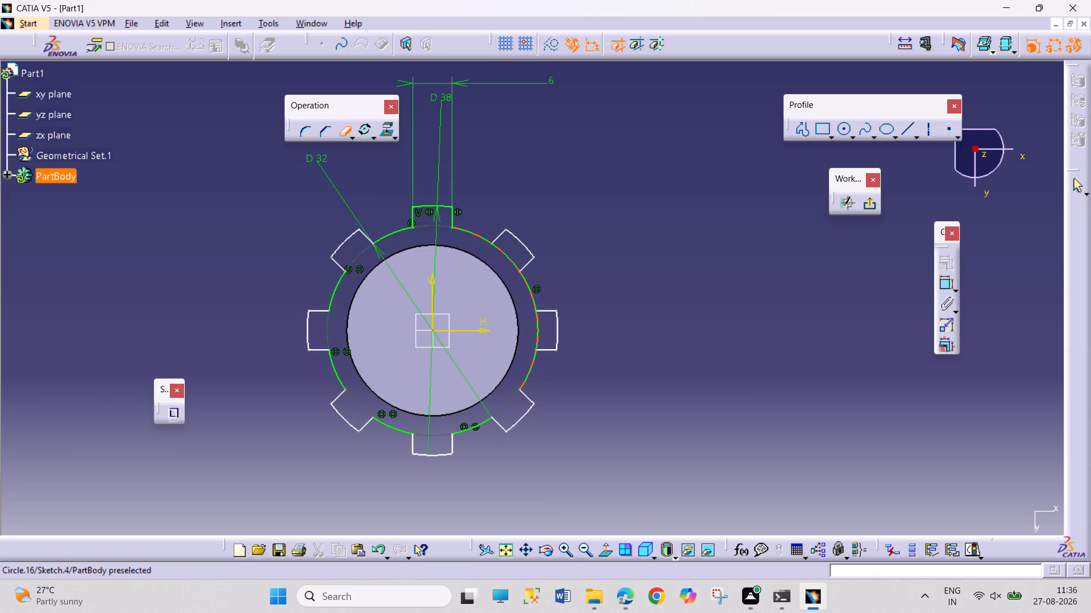
{"action": "left_click", "coordinate": [539, 329]}
{"action": "left_click", "coordinate": [506, 256]}
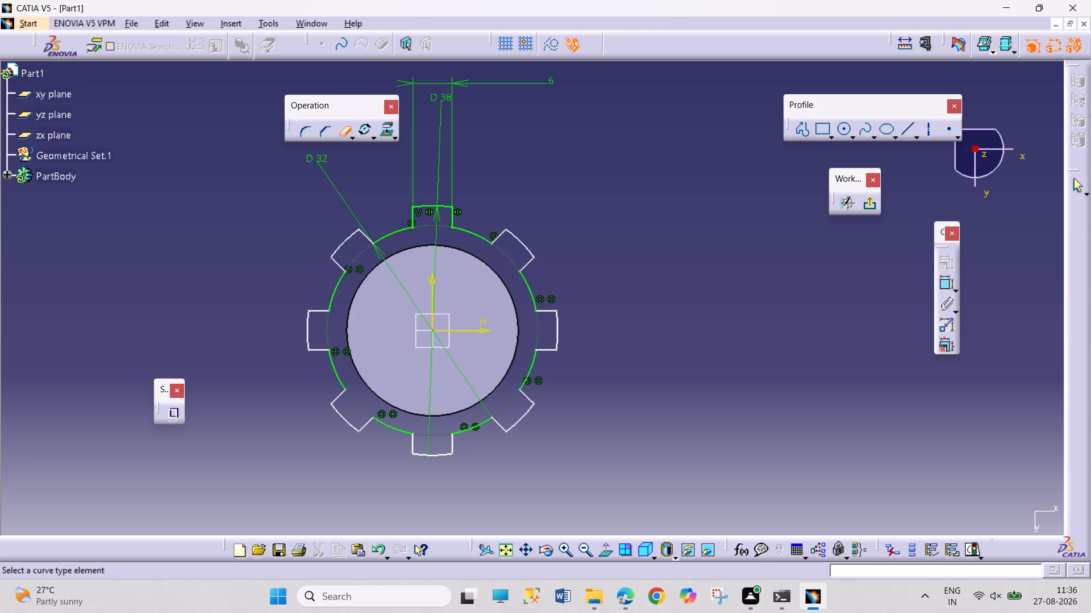
{"action": "left_click", "coordinate": [344, 128]}
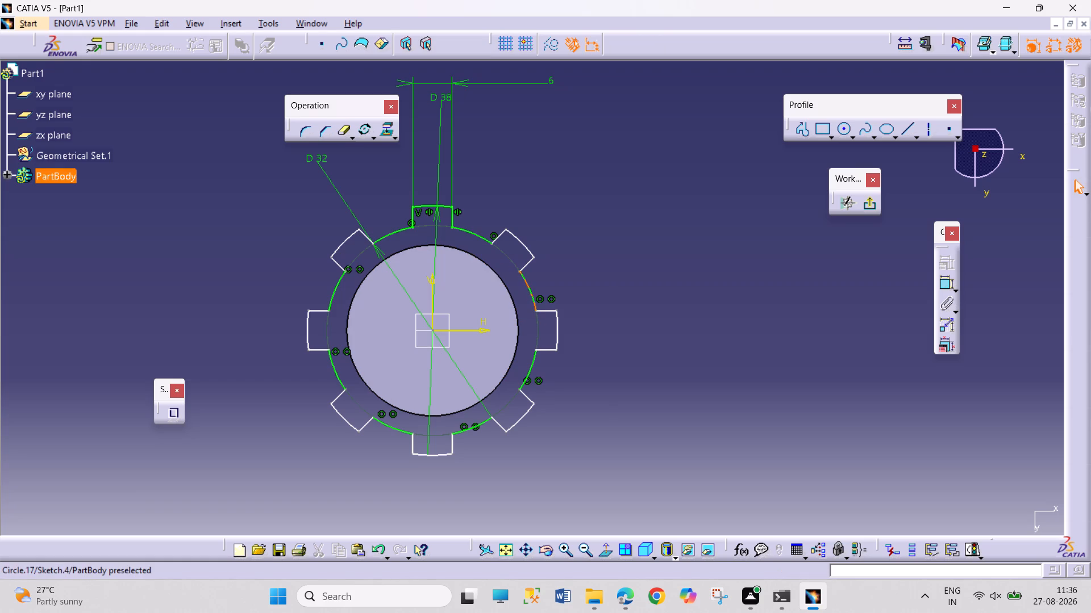
Pull the lower side line of the upper-right tooth away from its tip arc, toward the tooth on the H axis.
{"action": "left_click_drag", "start_coordinate": [527, 263], "coordinate": [532, 271]}
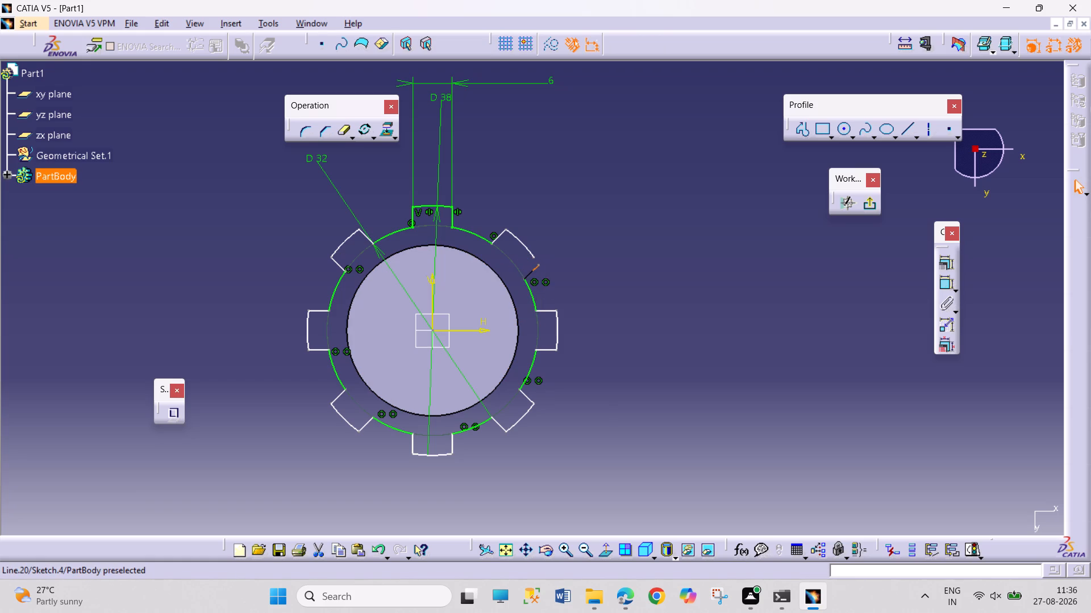
{"action": "left_click_drag", "start_coordinate": [532, 271], "coordinate": [545, 282]}
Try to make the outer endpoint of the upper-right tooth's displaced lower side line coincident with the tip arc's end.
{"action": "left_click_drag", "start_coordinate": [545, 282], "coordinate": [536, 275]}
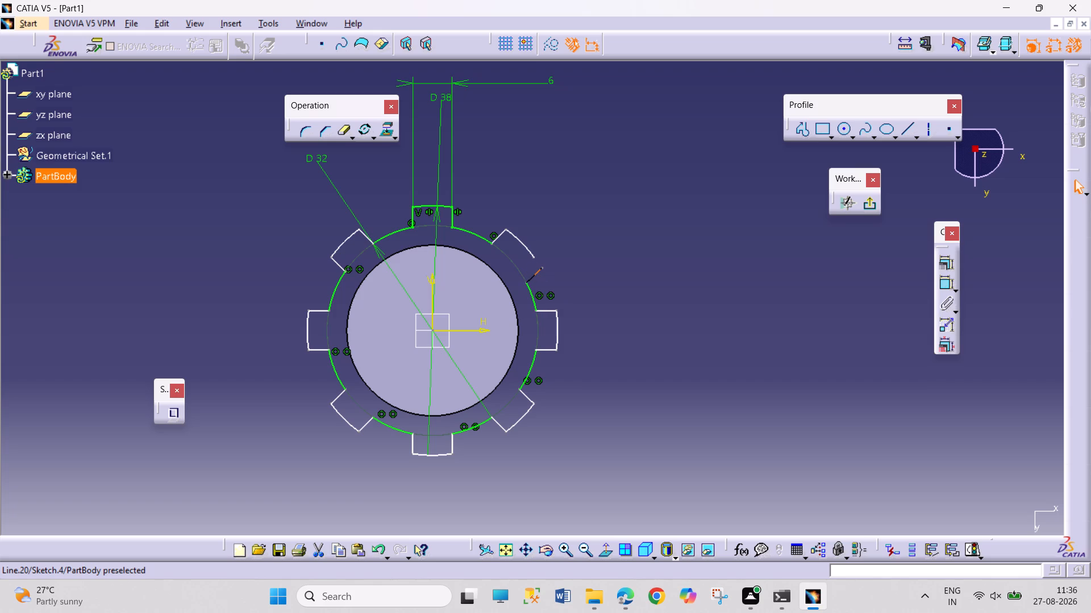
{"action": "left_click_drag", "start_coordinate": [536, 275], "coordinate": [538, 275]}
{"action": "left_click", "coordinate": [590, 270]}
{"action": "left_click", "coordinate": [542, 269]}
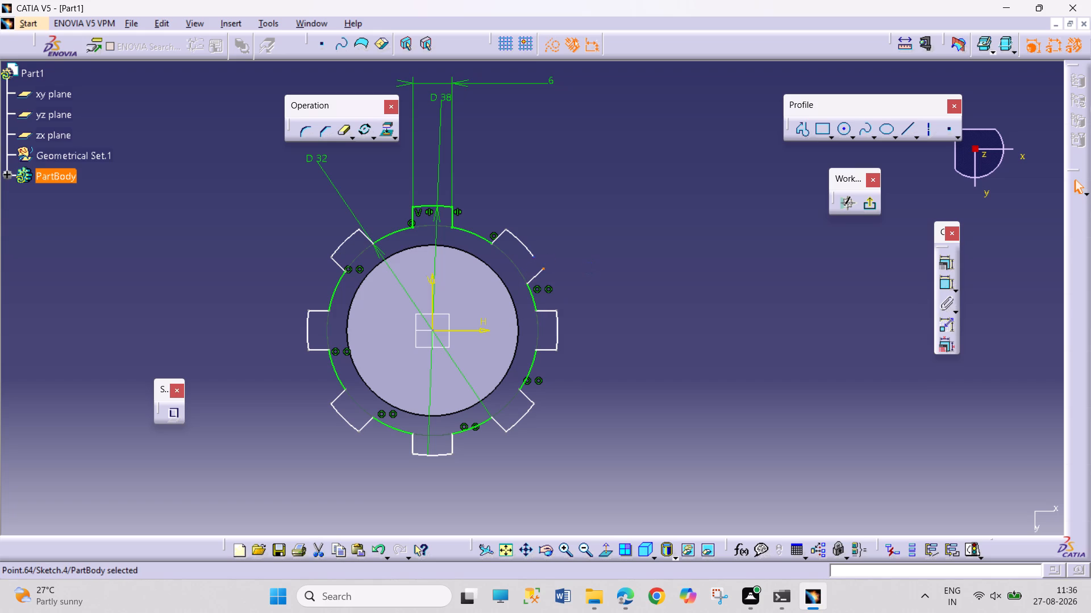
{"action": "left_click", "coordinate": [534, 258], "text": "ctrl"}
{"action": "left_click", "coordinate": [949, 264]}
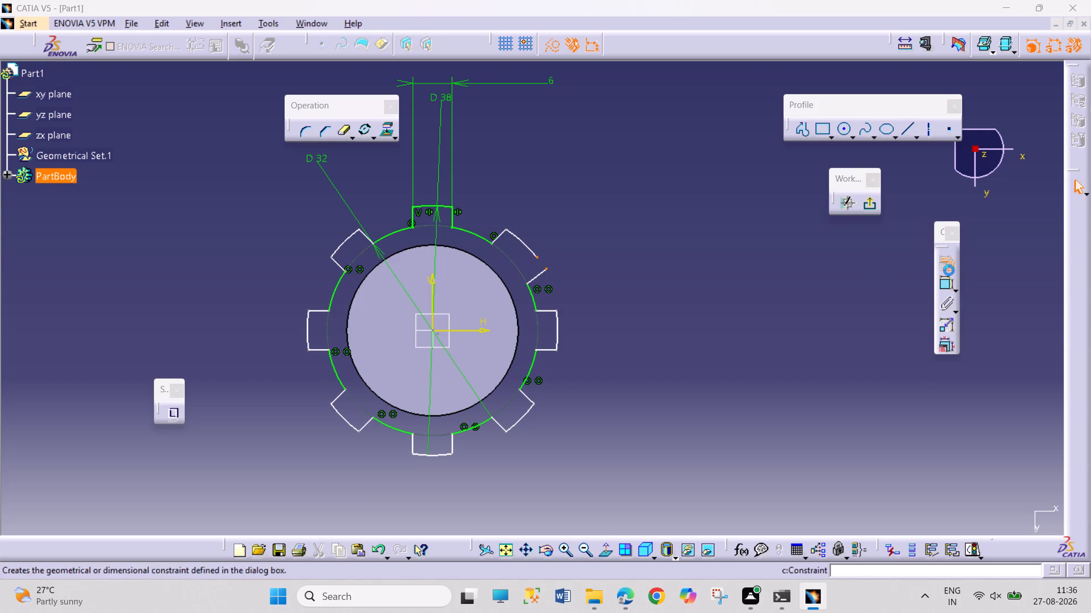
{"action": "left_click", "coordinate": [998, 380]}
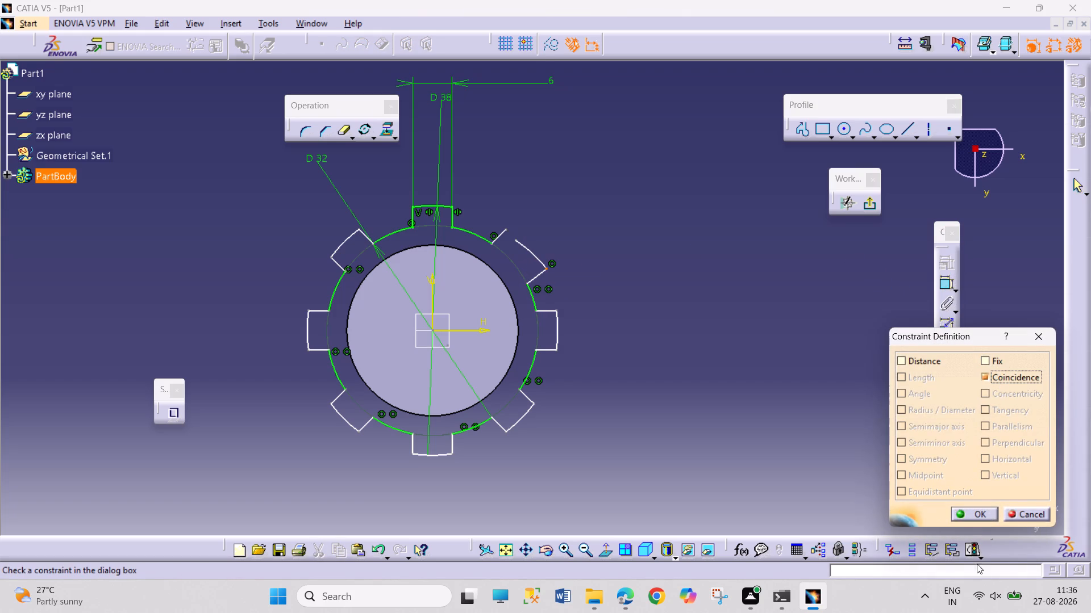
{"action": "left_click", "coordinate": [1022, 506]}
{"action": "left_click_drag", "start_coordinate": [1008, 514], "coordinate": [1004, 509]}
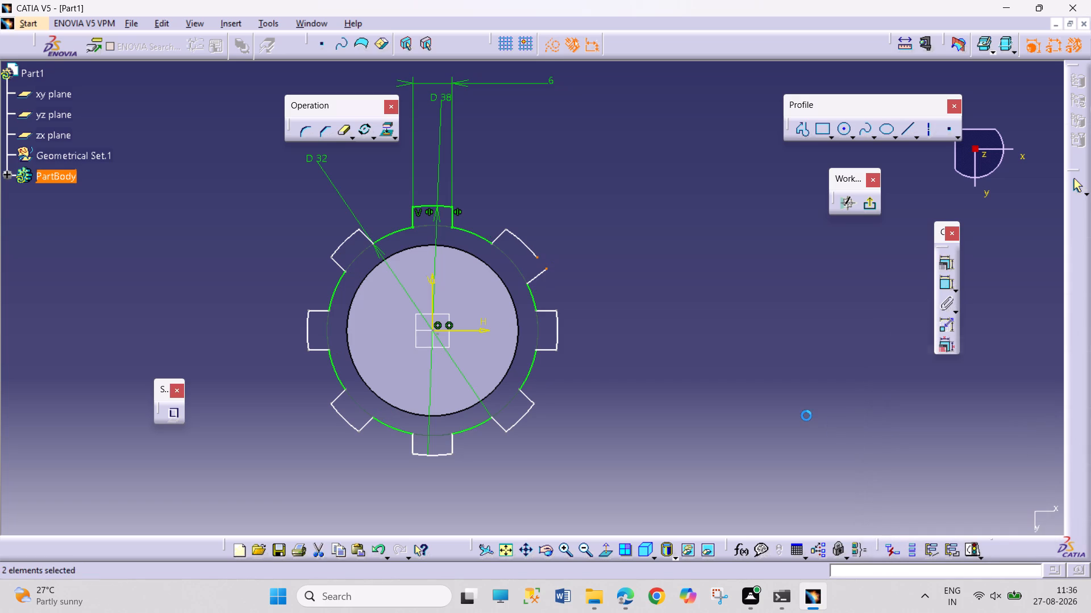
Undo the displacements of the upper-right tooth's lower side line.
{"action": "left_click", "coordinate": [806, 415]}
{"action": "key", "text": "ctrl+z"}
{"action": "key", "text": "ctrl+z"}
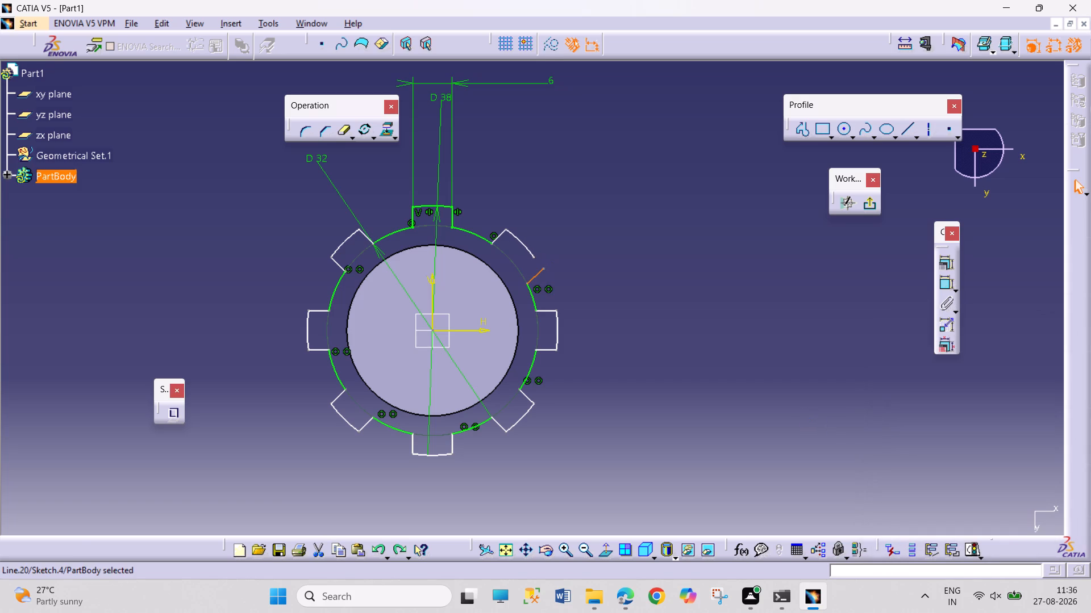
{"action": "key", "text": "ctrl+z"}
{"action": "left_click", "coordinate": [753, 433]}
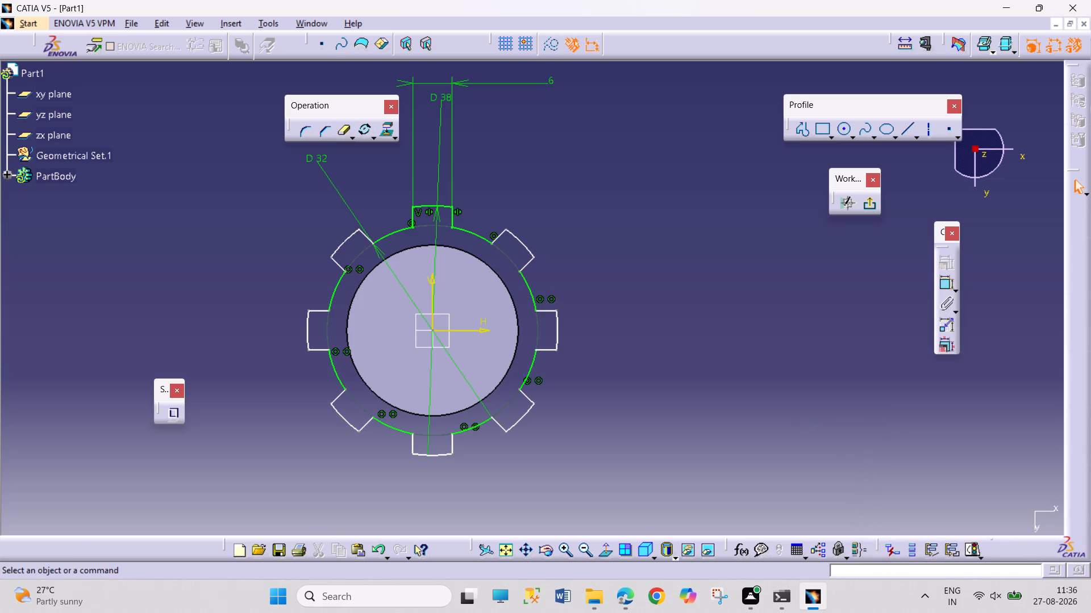
Dimension the radius of the upper-right tooth's tip arc.
{"action": "left_click", "coordinate": [946, 282]}
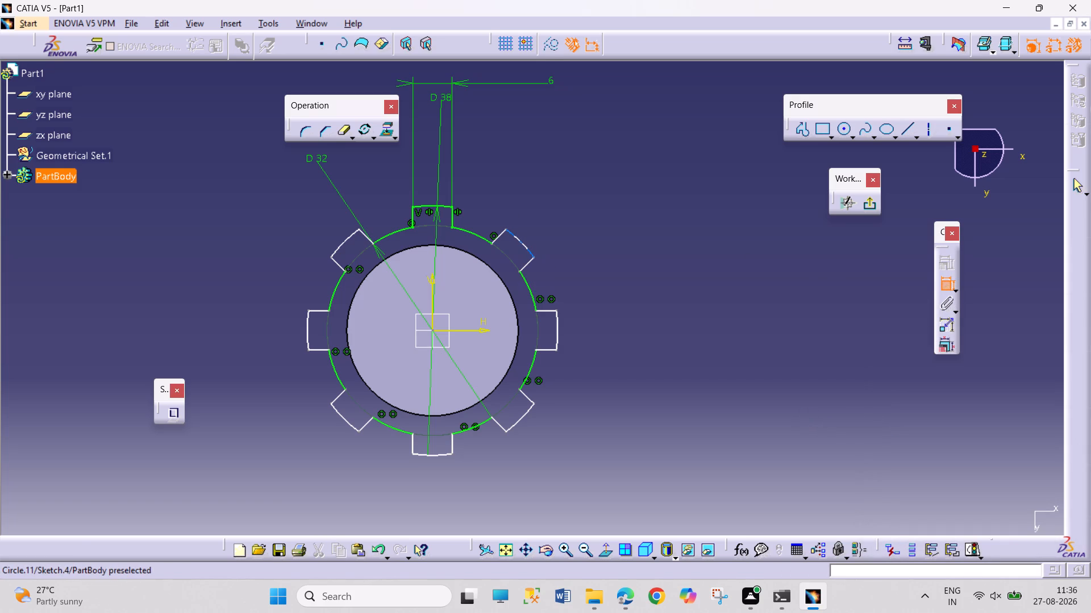
{"action": "left_click", "coordinate": [518, 237]}
{"action": "left_click", "coordinate": [574, 207]}
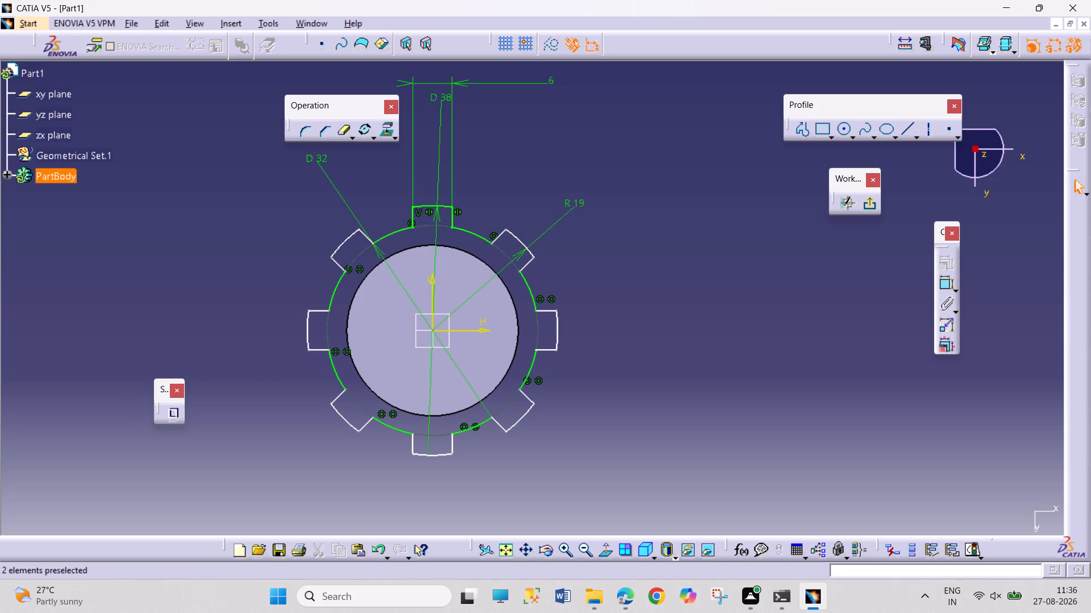
{"action": "left_click", "coordinate": [679, 305]}
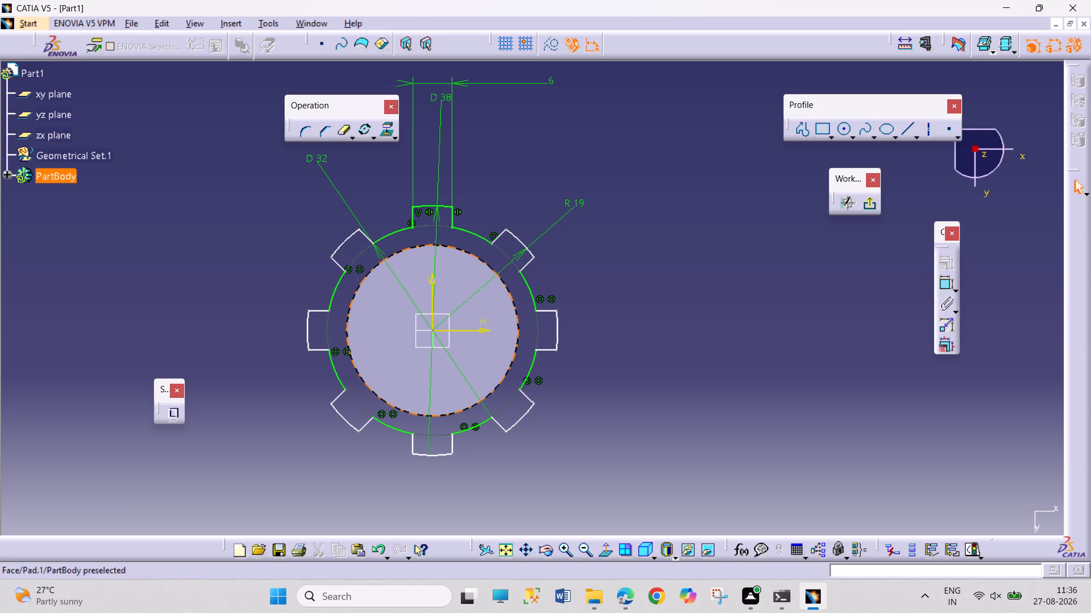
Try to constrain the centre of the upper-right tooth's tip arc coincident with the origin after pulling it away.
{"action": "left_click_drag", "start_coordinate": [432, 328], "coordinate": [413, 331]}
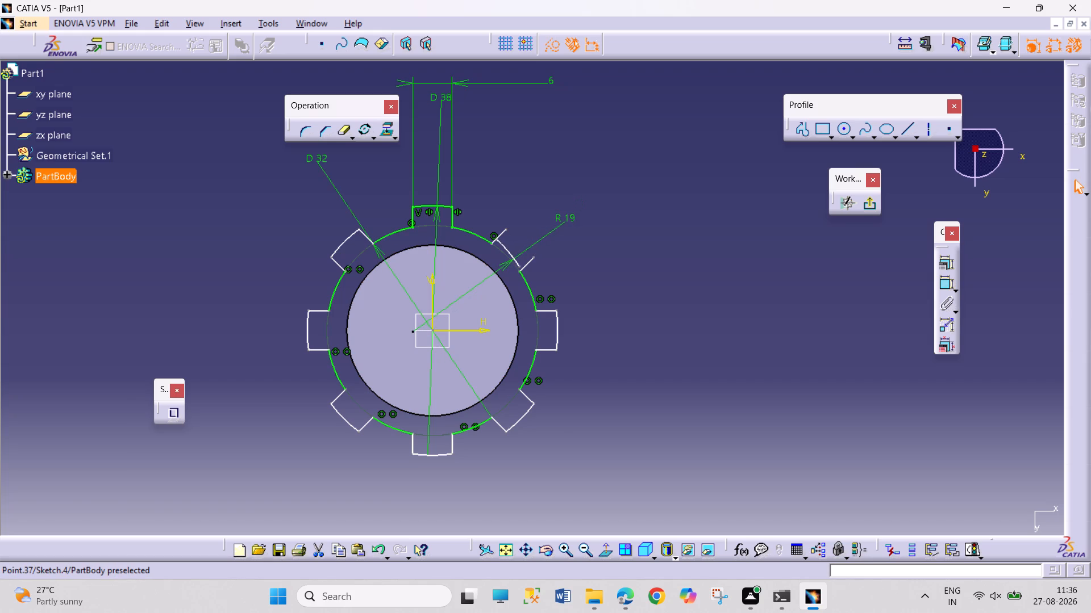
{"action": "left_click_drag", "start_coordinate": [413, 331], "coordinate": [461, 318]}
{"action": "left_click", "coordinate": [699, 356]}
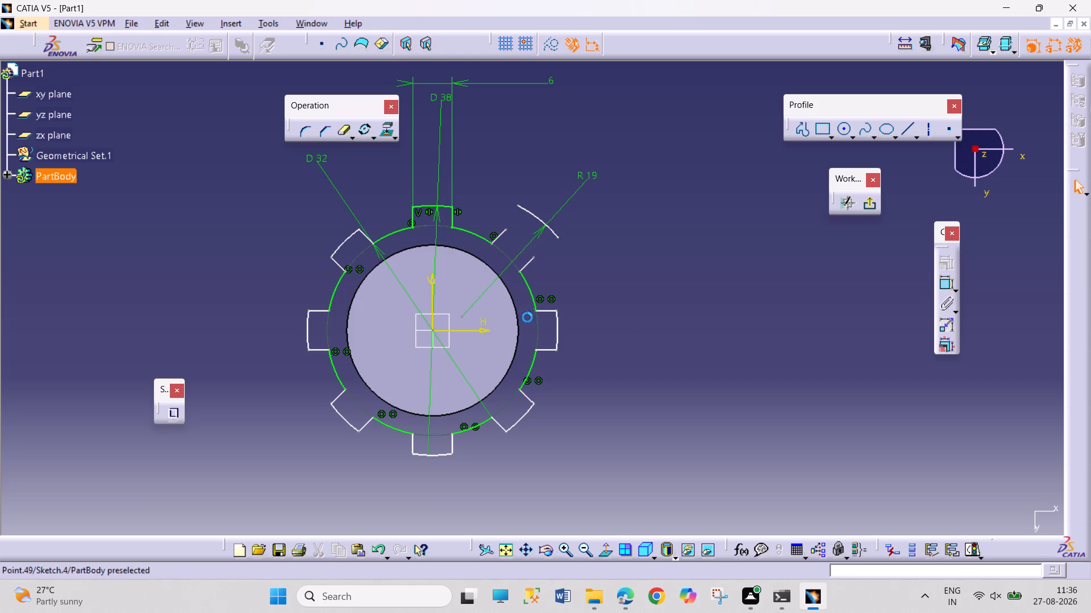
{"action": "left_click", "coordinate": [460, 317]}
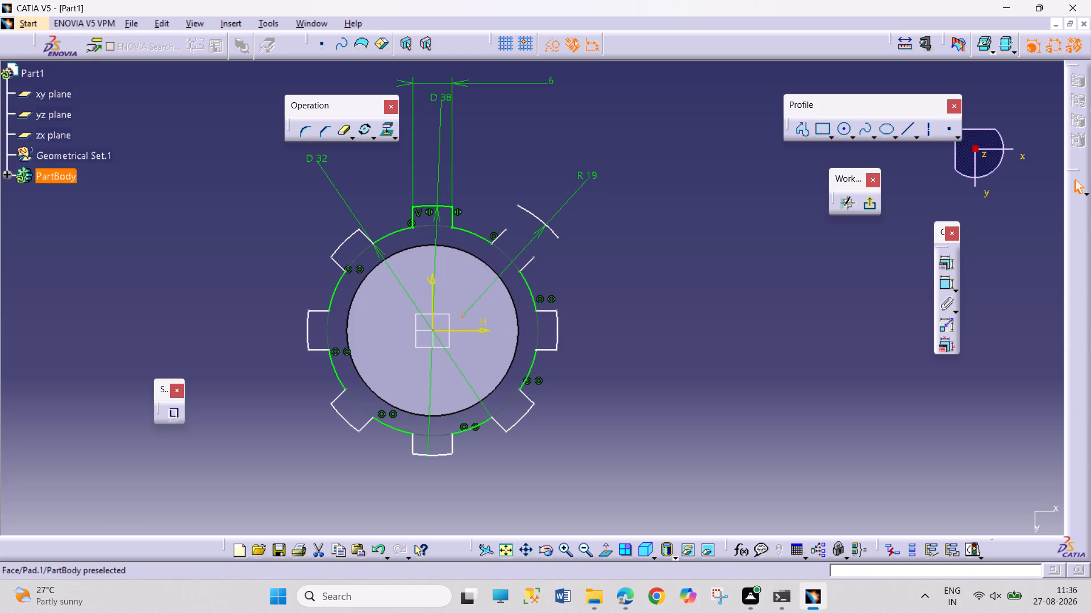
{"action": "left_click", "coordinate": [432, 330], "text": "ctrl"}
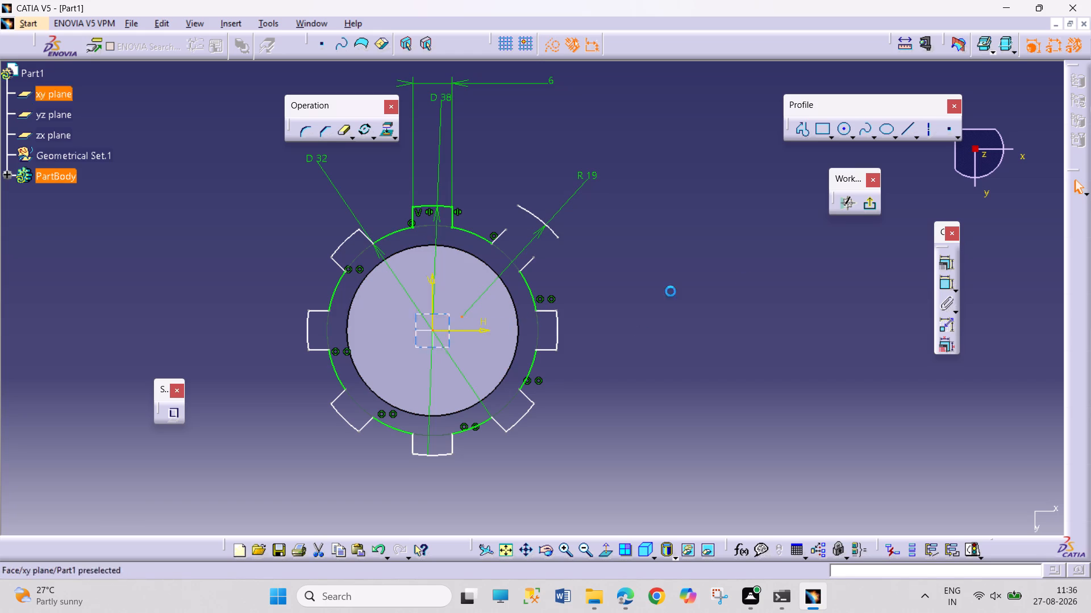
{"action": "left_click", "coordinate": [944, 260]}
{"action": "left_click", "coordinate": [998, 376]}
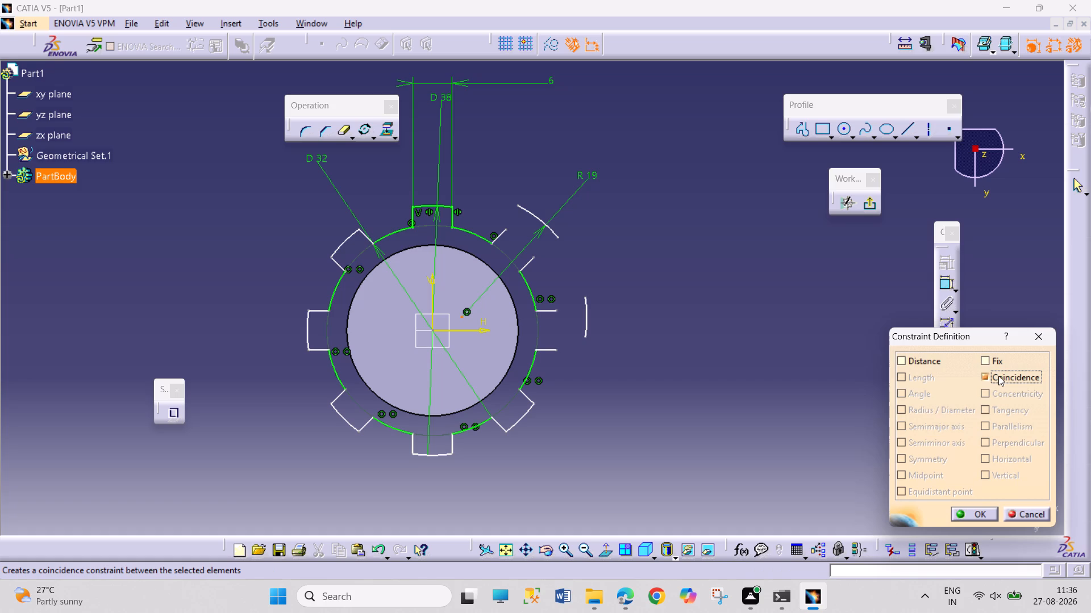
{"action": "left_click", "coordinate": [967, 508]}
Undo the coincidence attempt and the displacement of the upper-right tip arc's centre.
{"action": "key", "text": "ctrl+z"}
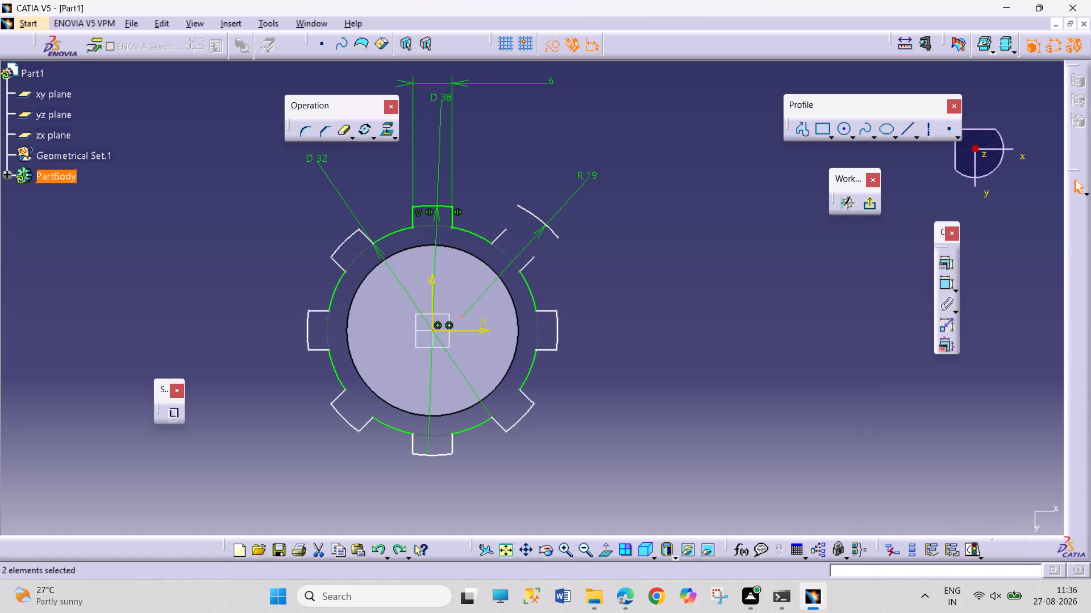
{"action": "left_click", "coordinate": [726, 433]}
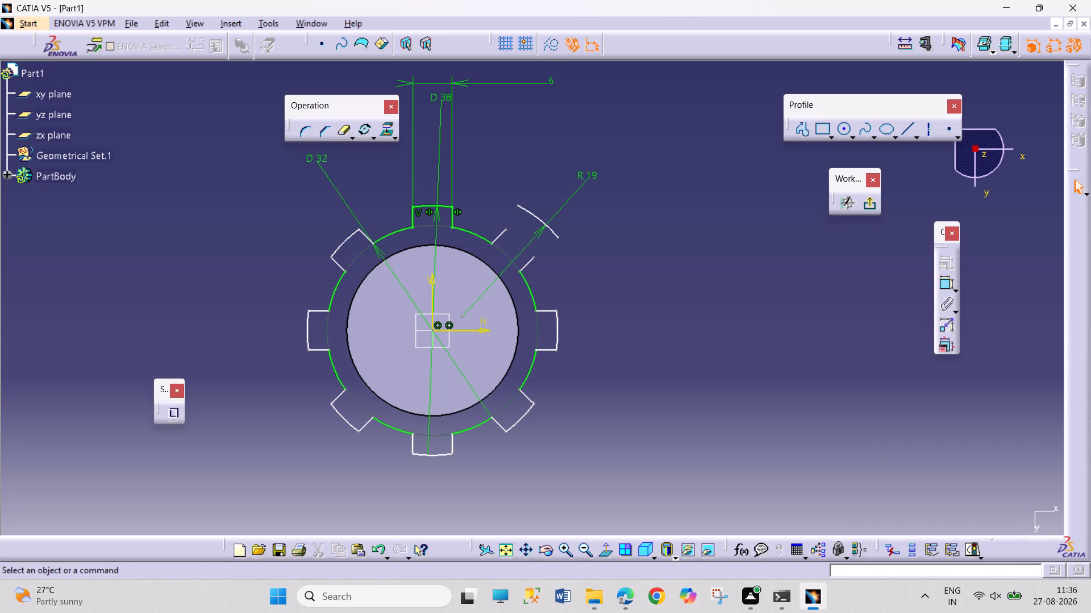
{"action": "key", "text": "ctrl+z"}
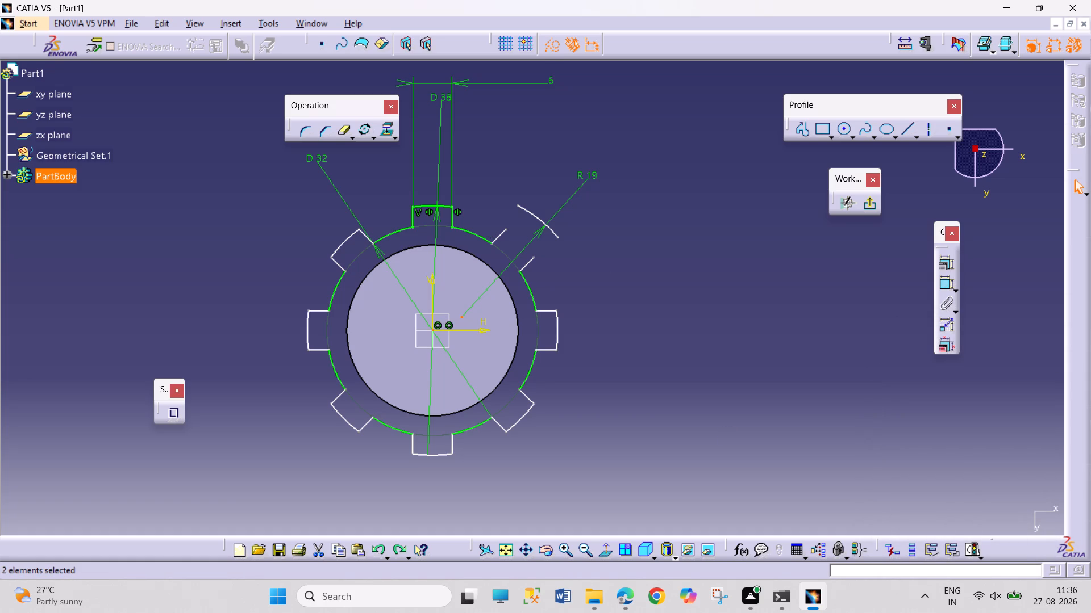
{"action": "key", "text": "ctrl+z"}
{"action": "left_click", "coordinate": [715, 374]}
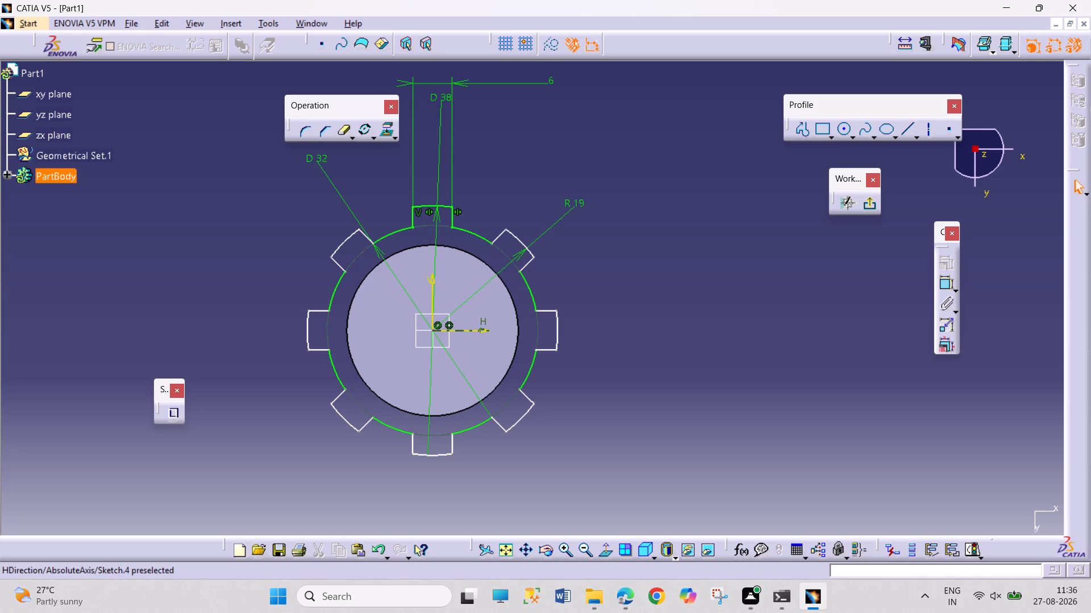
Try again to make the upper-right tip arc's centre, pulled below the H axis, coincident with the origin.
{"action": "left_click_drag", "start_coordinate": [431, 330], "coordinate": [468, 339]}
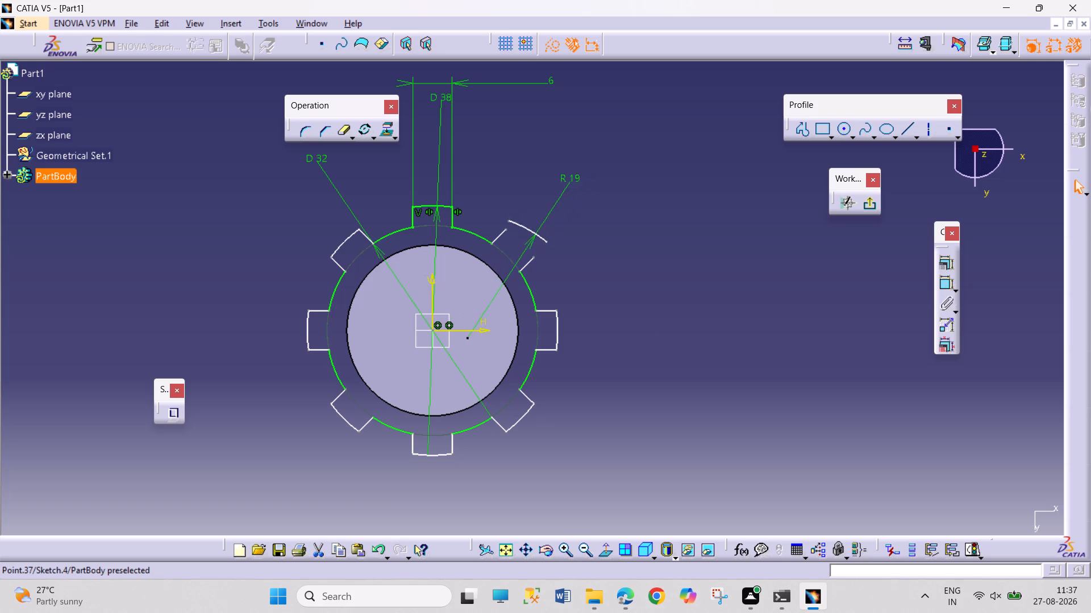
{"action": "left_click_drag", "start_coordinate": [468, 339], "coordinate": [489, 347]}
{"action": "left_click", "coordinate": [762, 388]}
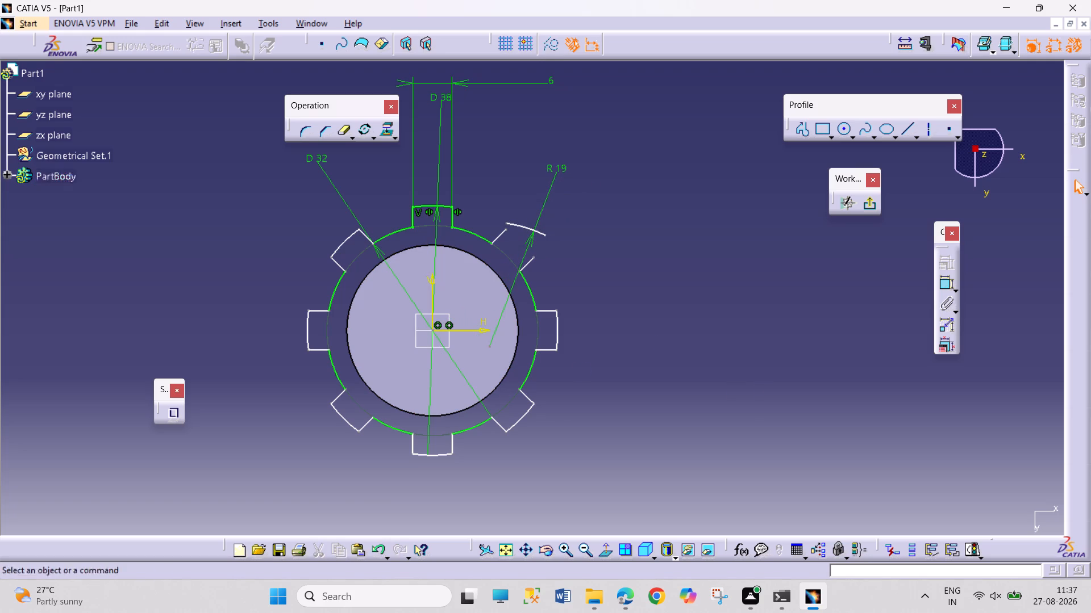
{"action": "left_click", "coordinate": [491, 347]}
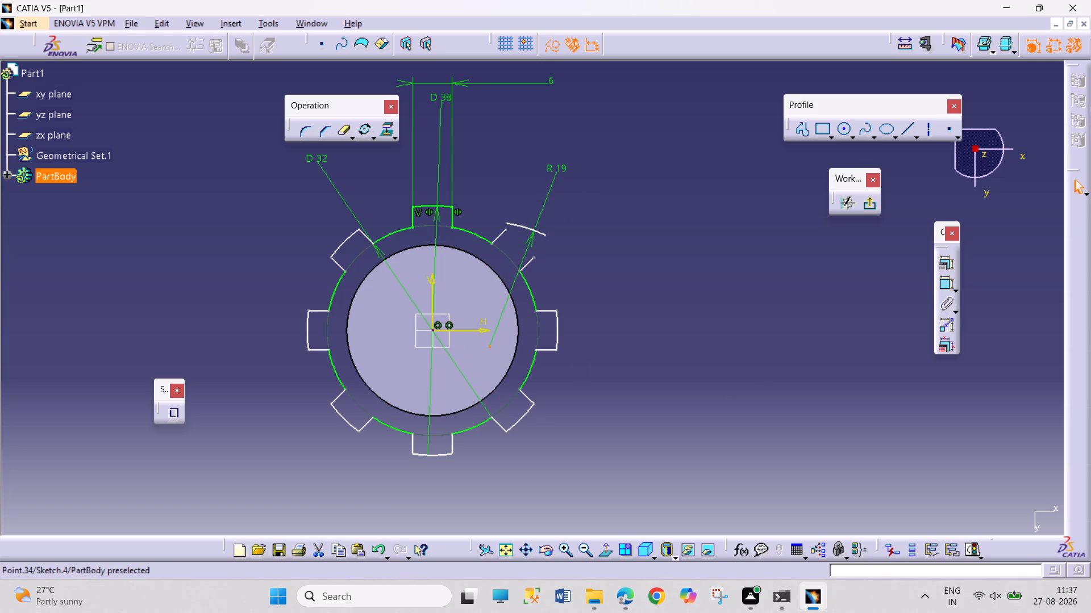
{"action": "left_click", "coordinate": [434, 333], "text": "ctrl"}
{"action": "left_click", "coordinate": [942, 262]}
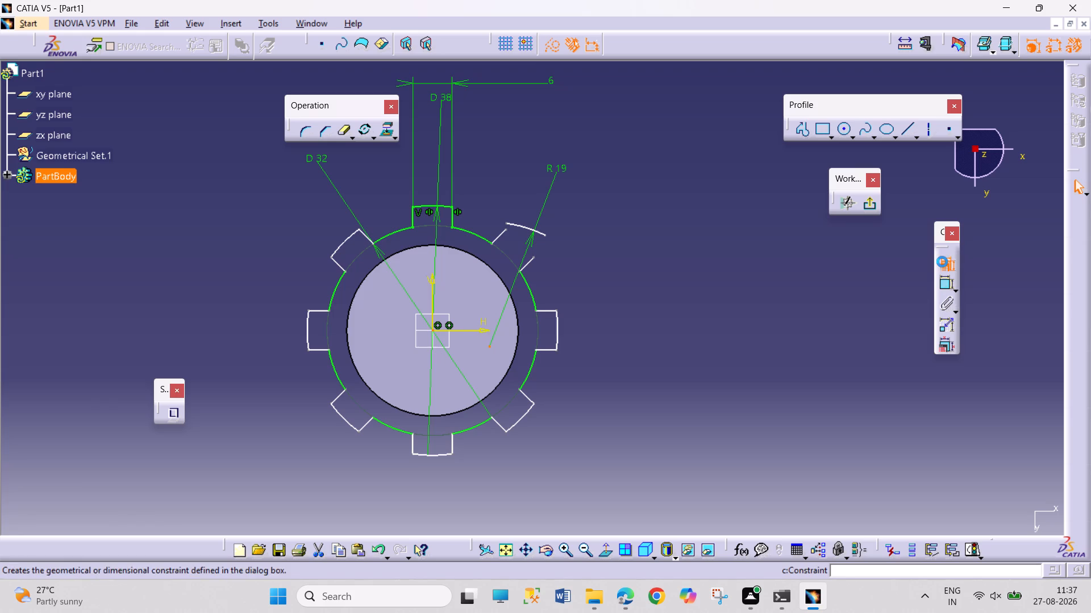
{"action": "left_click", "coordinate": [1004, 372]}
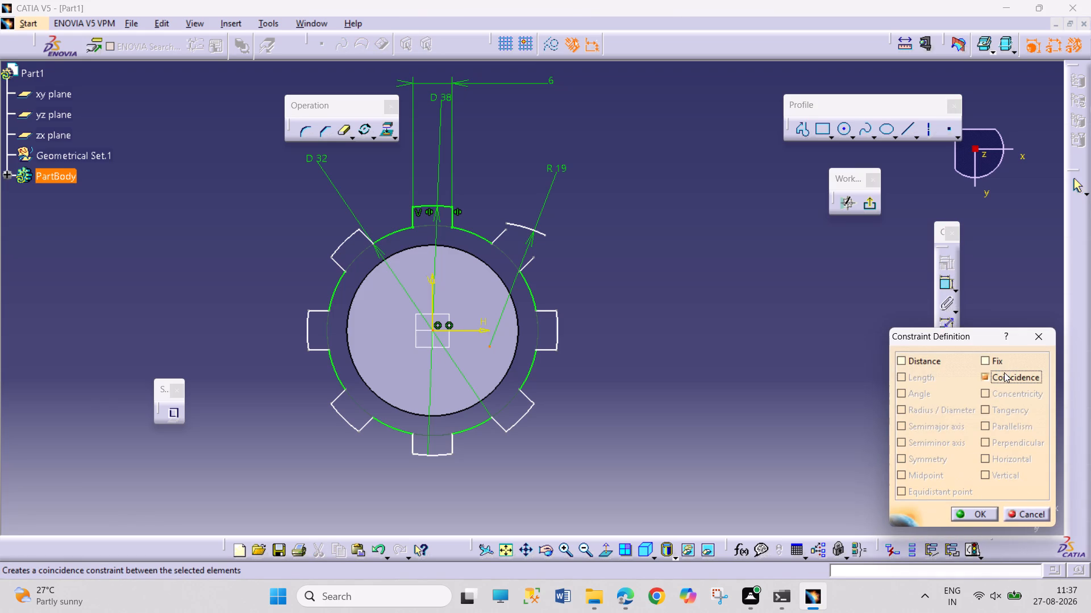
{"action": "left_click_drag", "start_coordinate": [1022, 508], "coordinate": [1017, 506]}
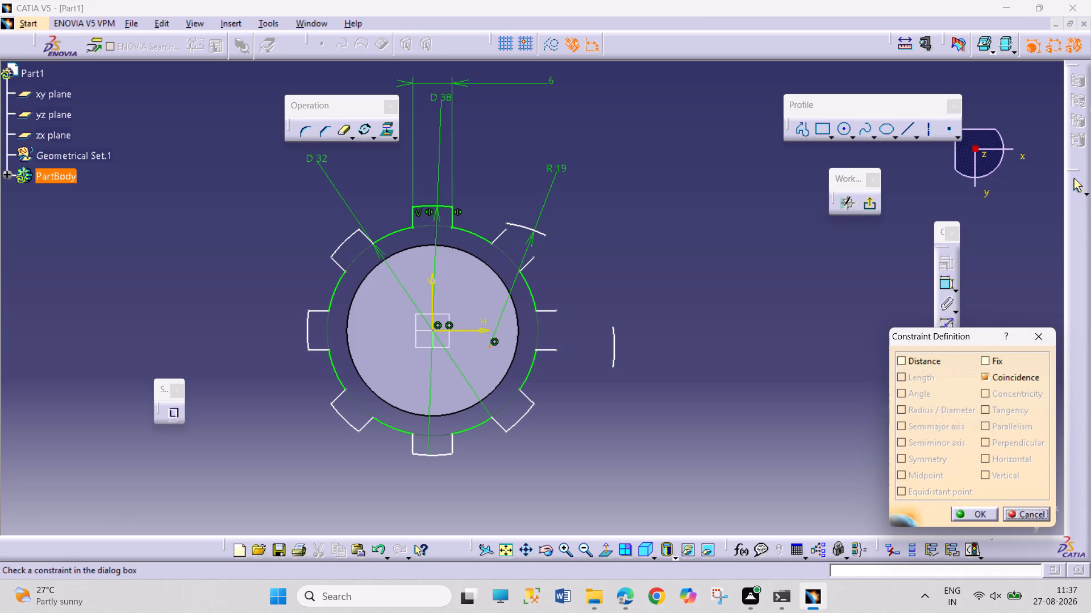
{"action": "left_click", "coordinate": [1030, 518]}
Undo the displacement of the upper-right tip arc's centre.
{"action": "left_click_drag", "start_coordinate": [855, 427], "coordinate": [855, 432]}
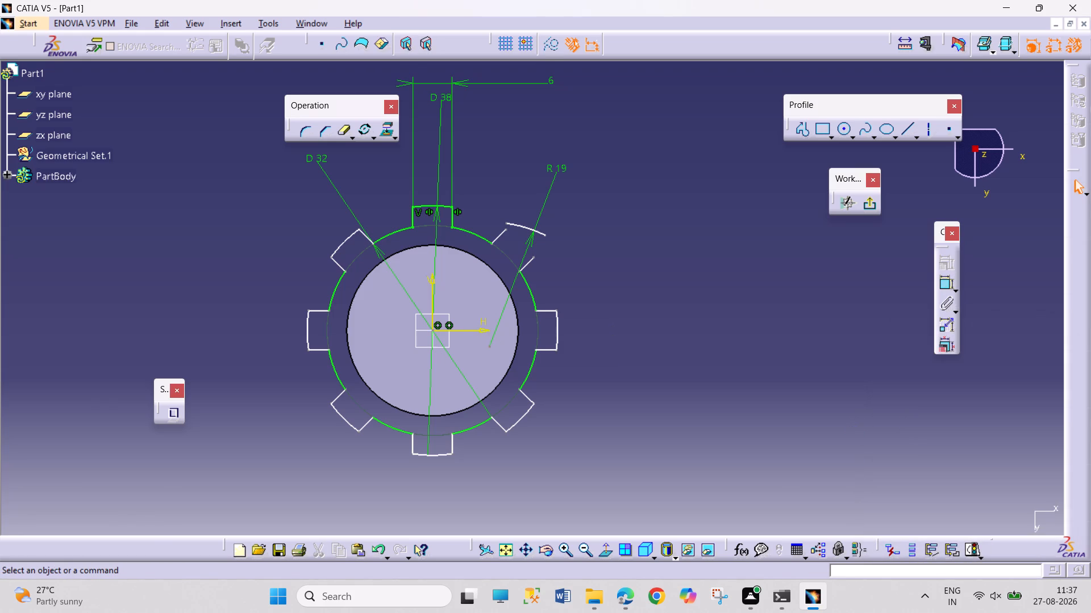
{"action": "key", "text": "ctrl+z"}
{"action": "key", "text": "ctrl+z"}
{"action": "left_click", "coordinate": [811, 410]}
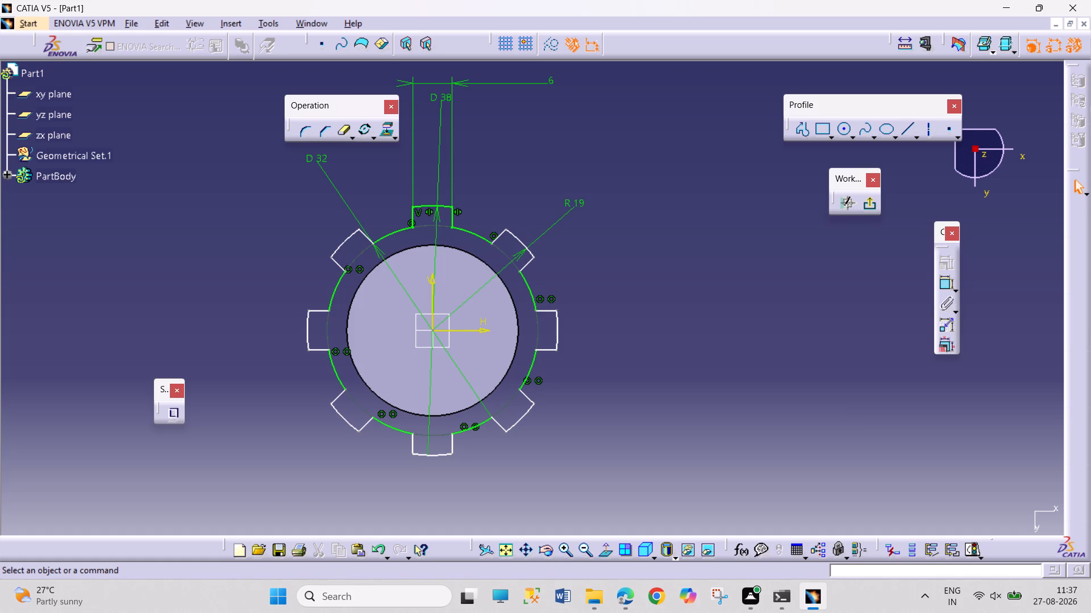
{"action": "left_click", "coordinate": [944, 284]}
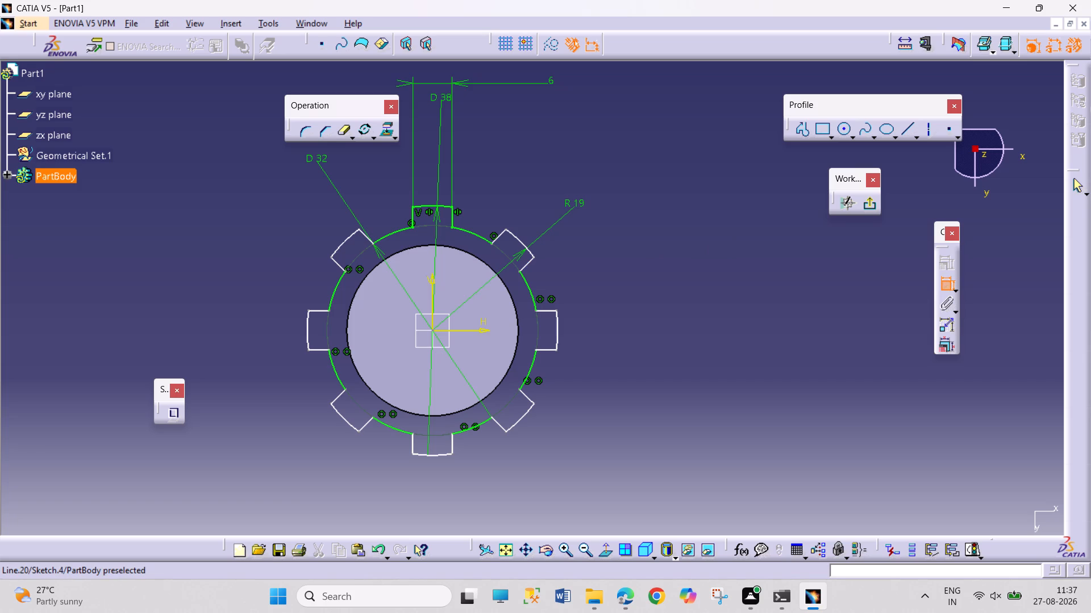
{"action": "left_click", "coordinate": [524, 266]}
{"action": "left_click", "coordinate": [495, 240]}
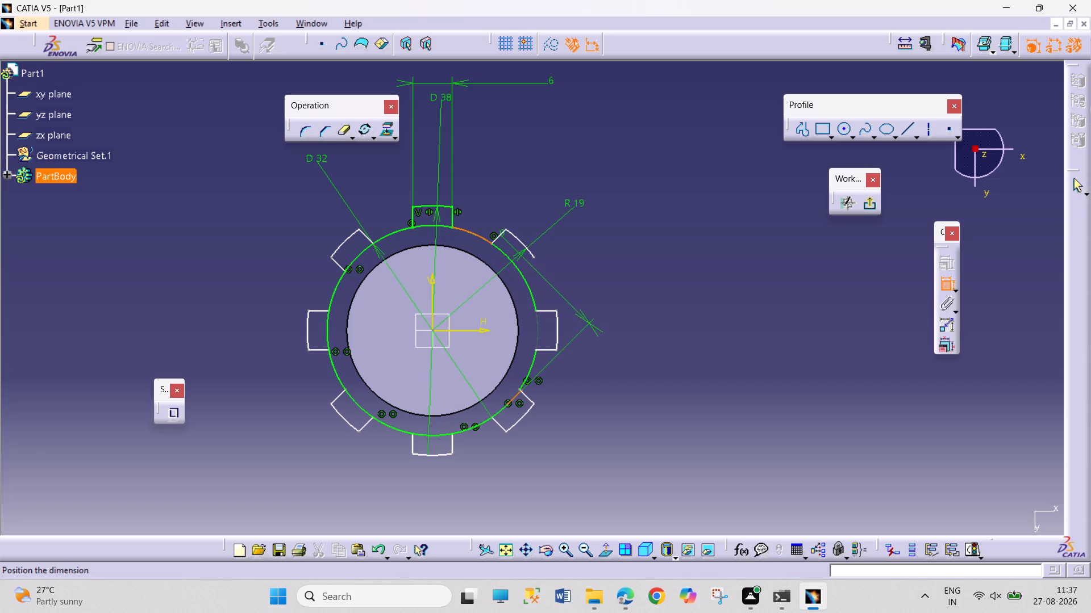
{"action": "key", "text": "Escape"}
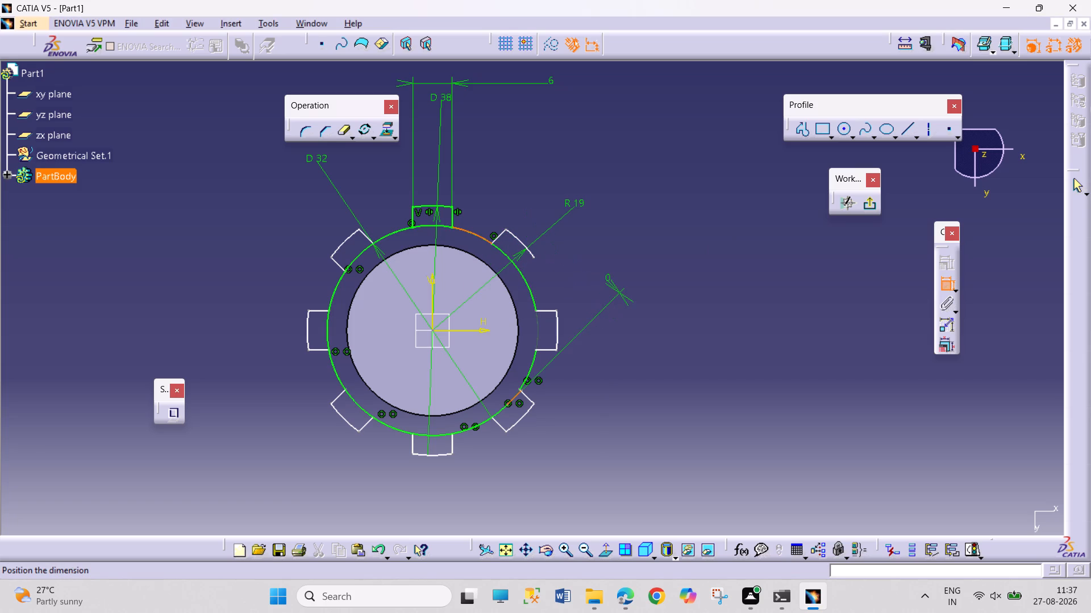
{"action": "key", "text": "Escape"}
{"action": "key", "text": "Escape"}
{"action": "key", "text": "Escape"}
Dimension the width between the upper-right tooth's two side lines.
{"action": "left_click", "coordinate": [946, 283]}
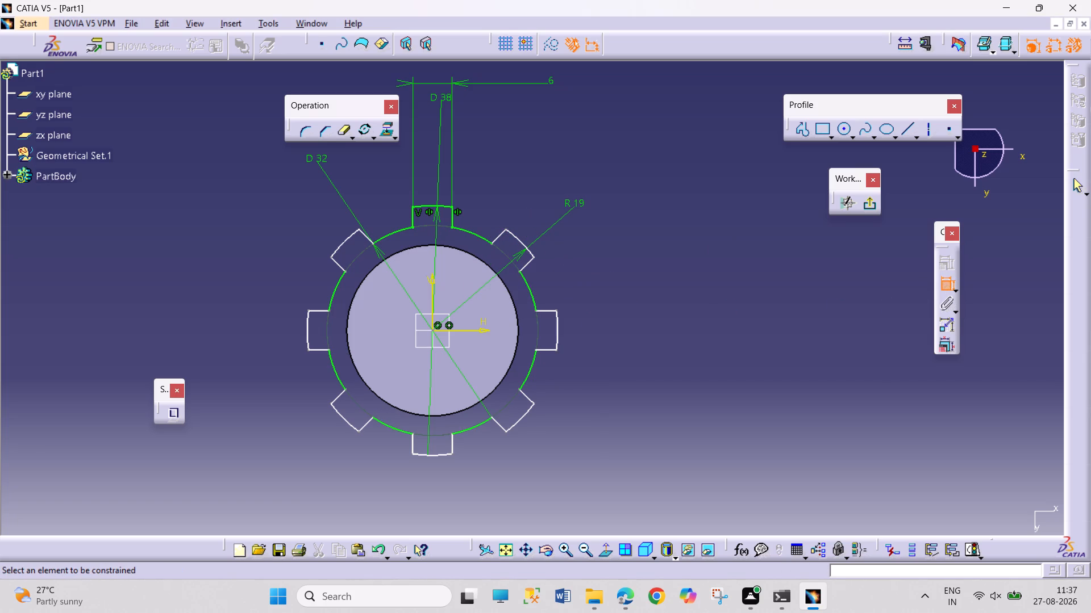
{"action": "left_click", "coordinate": [530, 263]}
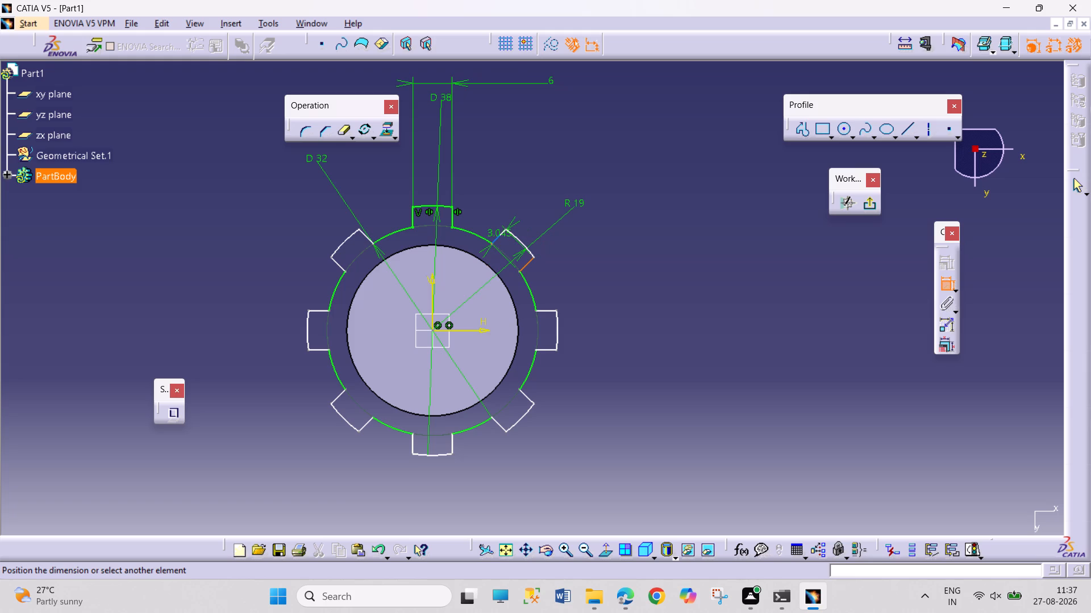
{"action": "left_click", "coordinate": [499, 237]}
{"action": "left_click", "coordinate": [534, 216]}
{"action": "left_click", "coordinate": [631, 275]}
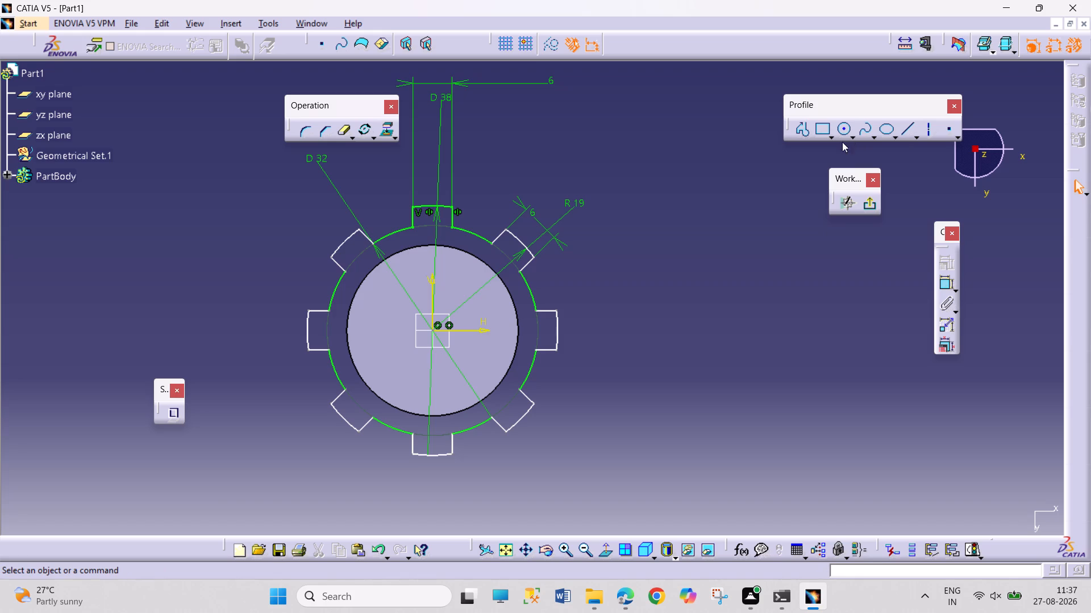
{"action": "left_click", "coordinate": [953, 287]}
{"action": "left_click", "coordinate": [858, 290]}
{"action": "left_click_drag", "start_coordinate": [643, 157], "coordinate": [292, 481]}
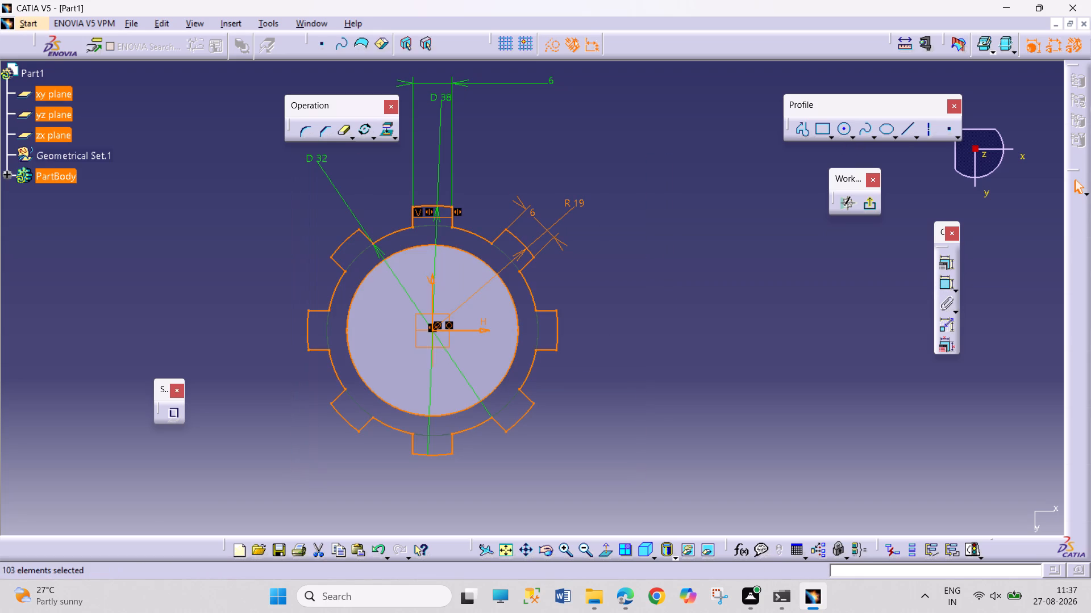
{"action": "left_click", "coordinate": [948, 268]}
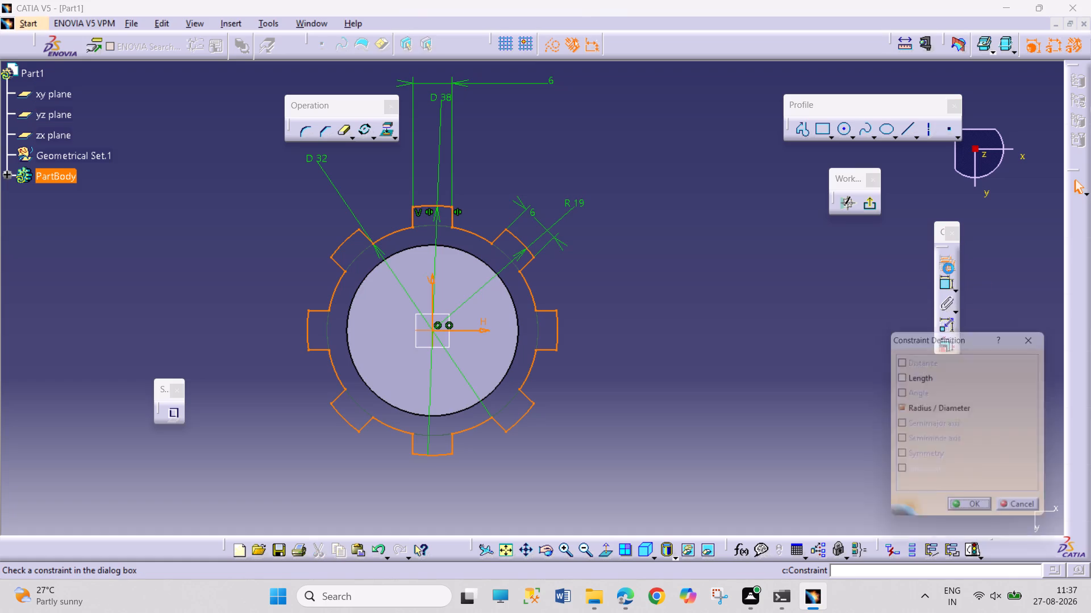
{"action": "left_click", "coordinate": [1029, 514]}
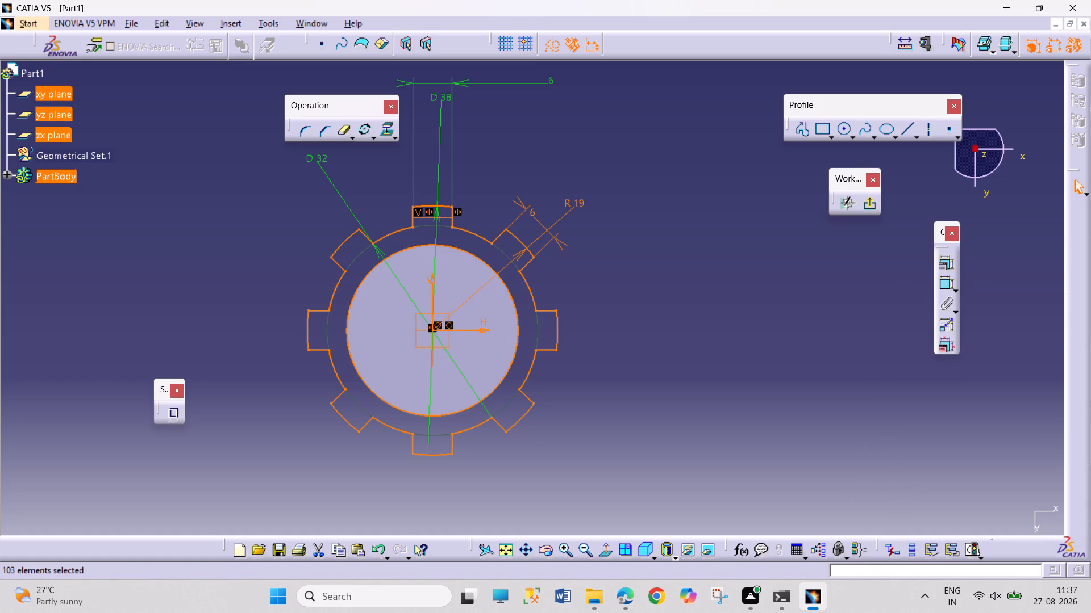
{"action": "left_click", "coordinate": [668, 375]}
Apply Auto Constraint to the entire eight-tooth spline profile, without reference elements or symmetry lines.
{"action": "left_click_drag", "start_coordinate": [648, 146], "coordinate": [357, 426]}
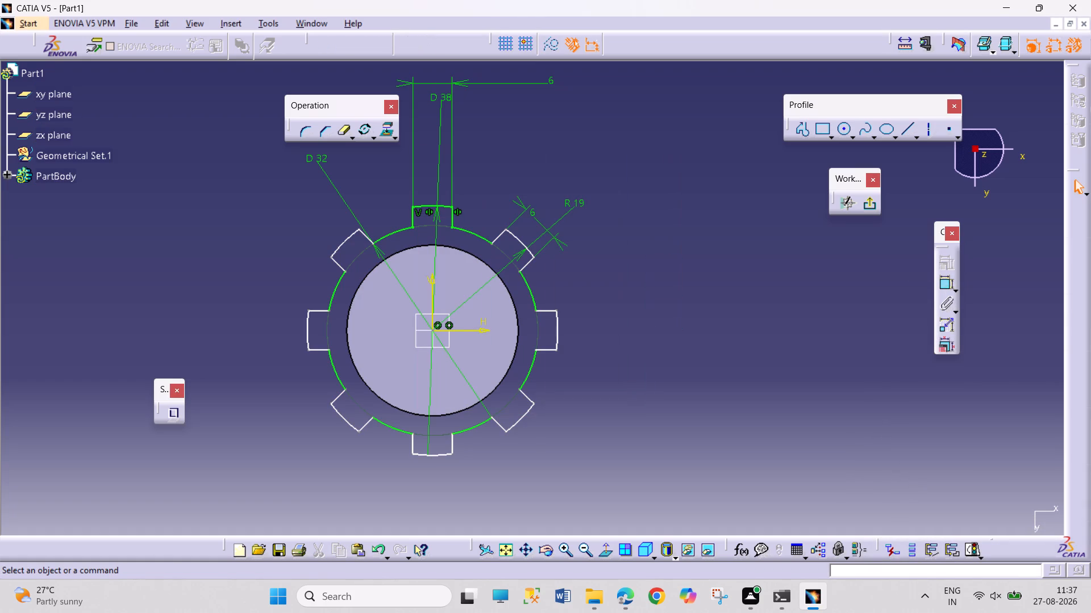
{"action": "left_click_drag", "start_coordinate": [357, 426], "coordinate": [260, 477]}
{"action": "left_click", "coordinate": [957, 294]}
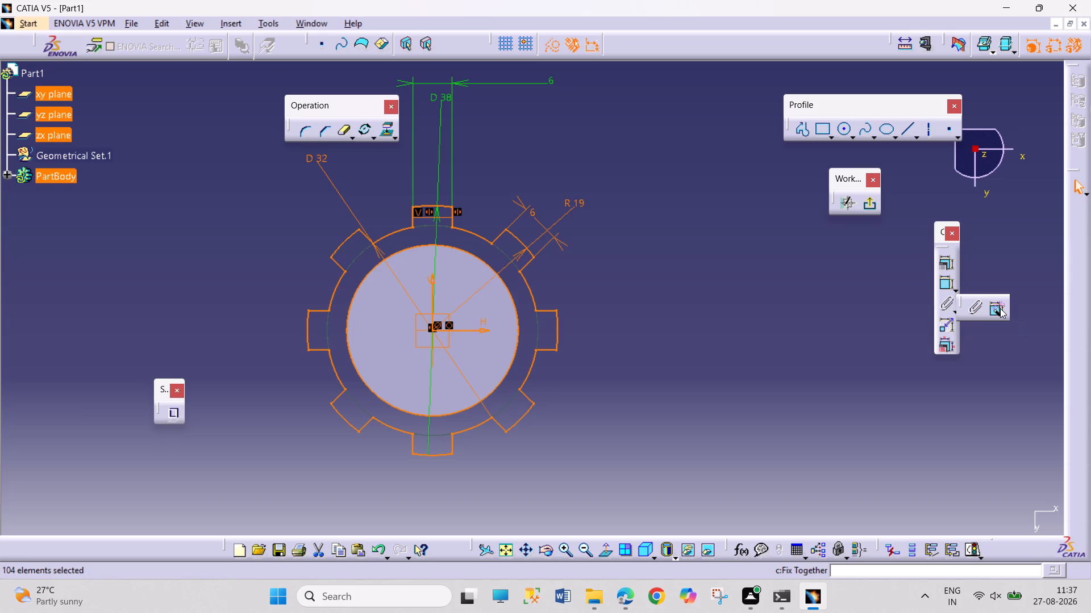
{"action": "left_click", "coordinate": [998, 306]}
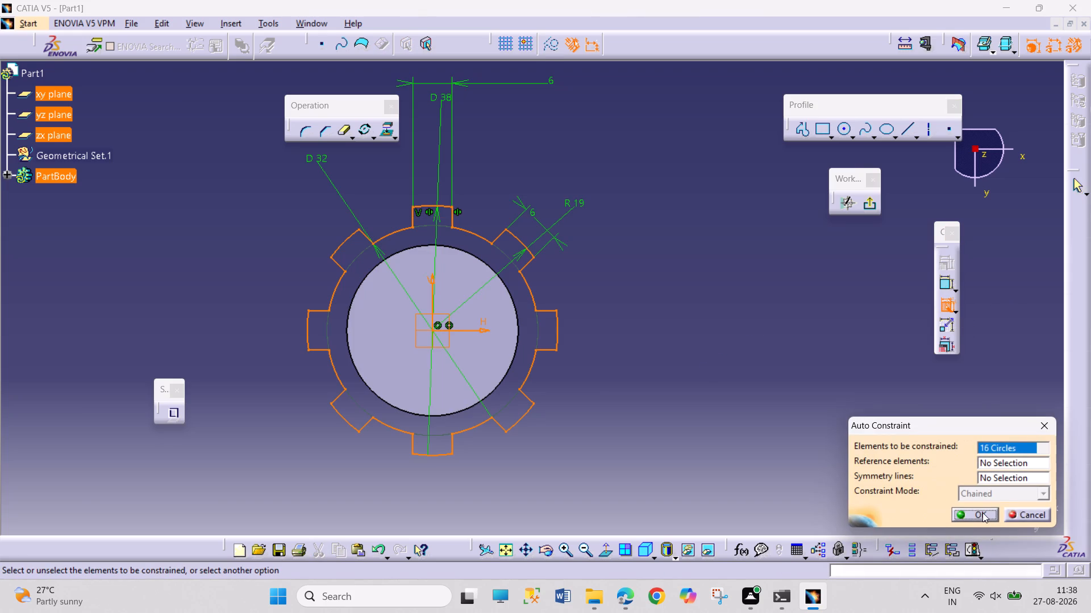
{"action": "left_click", "coordinate": [982, 513]}
{"action": "left_click", "coordinate": [686, 352]}
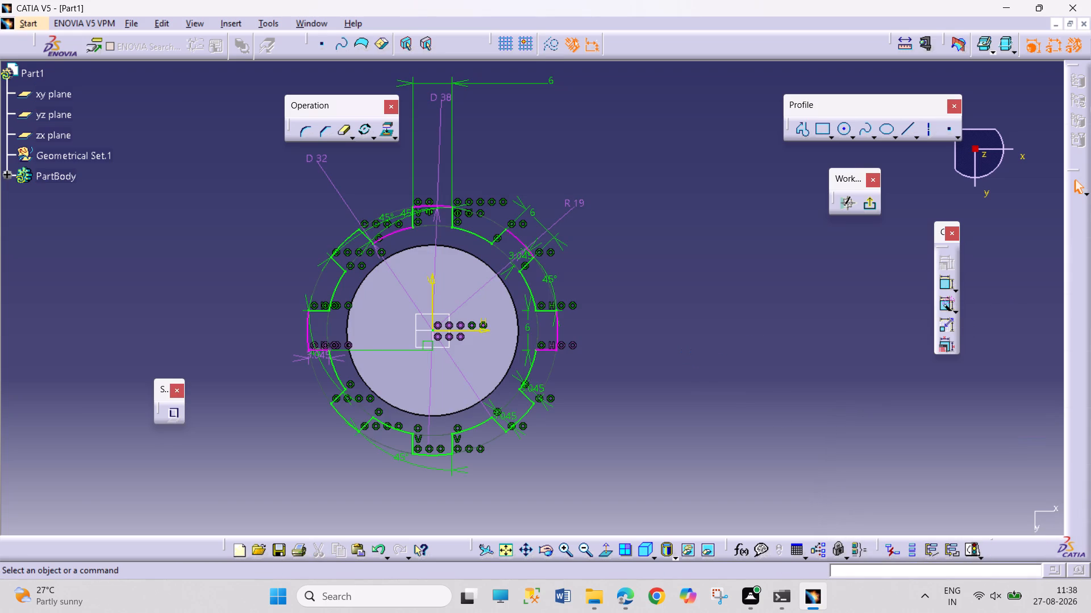
Delete the R 19 radius dimension from the upper-right tooth's tip arc.
{"action": "right_click", "coordinate": [573, 205]}
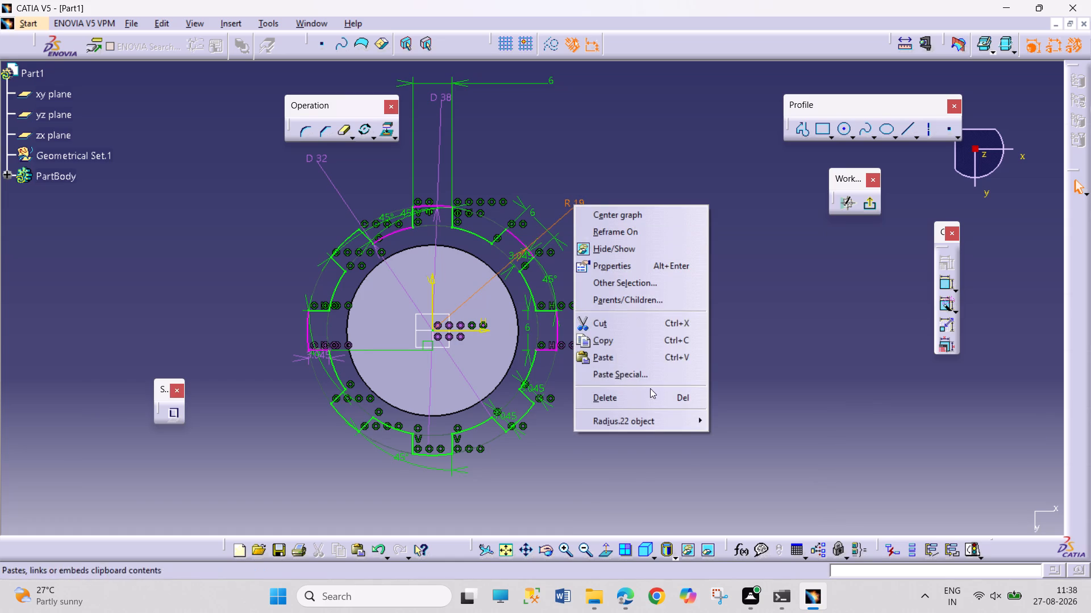
{"action": "left_click", "coordinate": [651, 399]}
{"action": "left_click", "coordinate": [667, 326]}
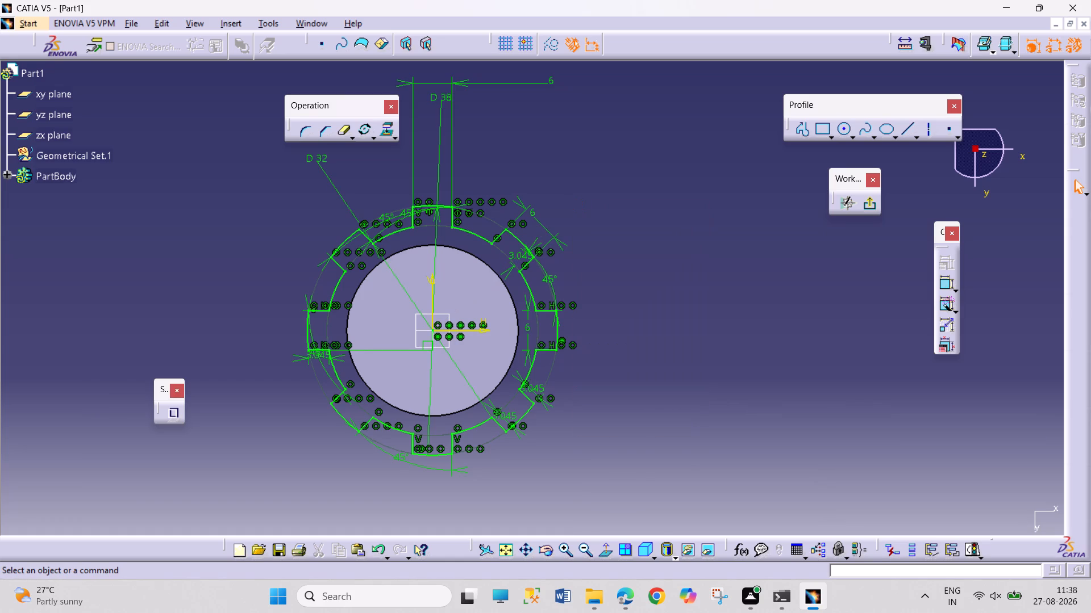
Reposition the 45° angle dimensions away from the profile so the spline sketch is easier to read.
{"action": "left_click_drag", "start_coordinate": [553, 282], "coordinate": [617, 269]}
{"action": "left_click_drag", "start_coordinate": [386, 219], "coordinate": [408, 164]}
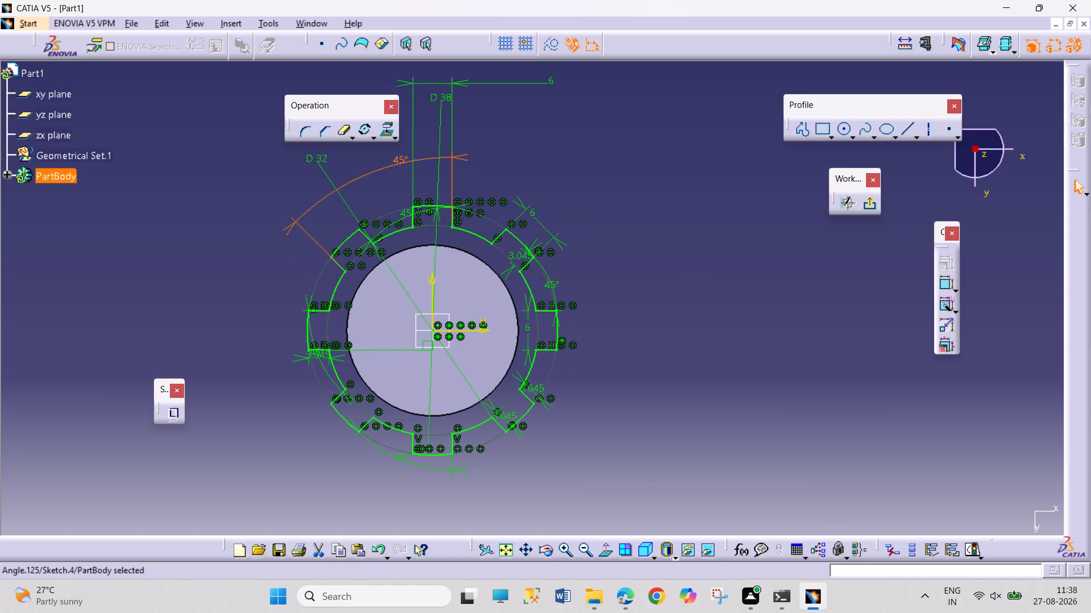
{"action": "left_click_drag", "start_coordinate": [408, 164], "coordinate": [531, 173]}
{"action": "left_click", "coordinate": [632, 212]}
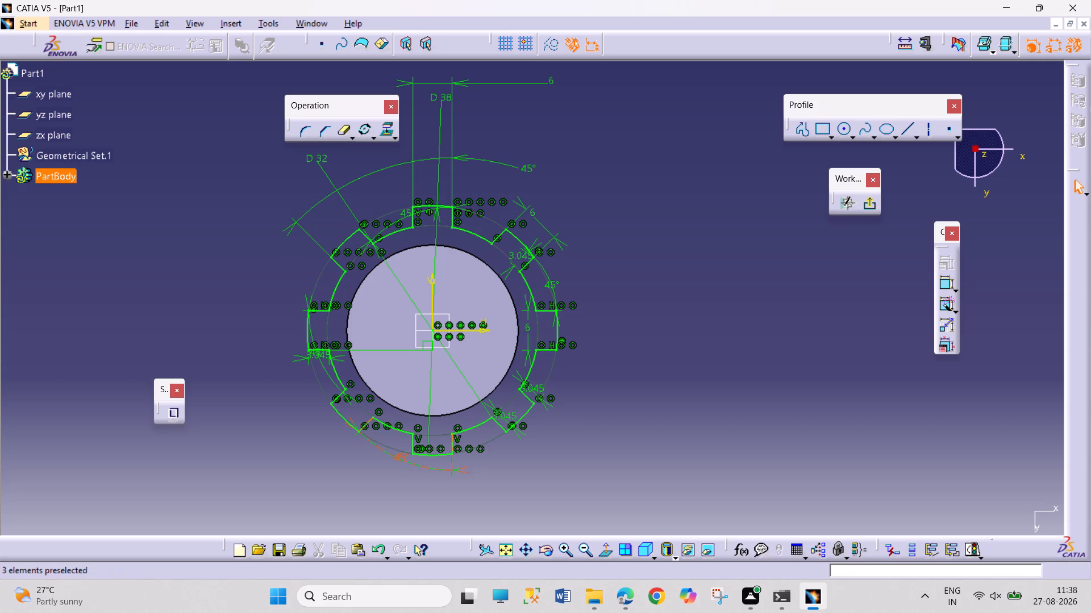
{"action": "left_click_drag", "start_coordinate": [400, 454], "coordinate": [351, 497]}
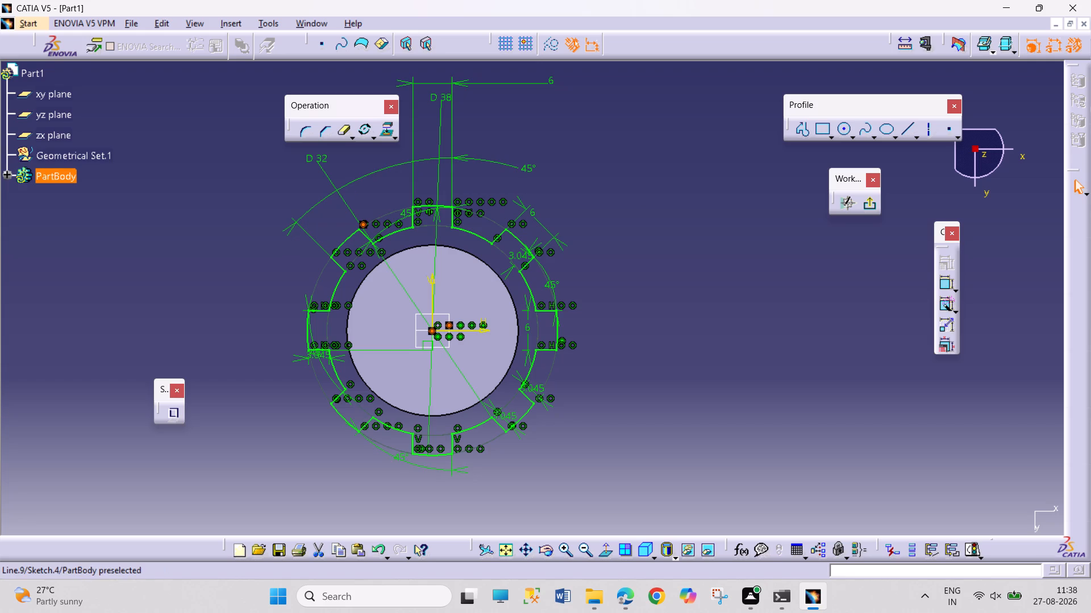
{"action": "left_click_drag", "start_coordinate": [394, 460], "coordinate": [347, 465]}
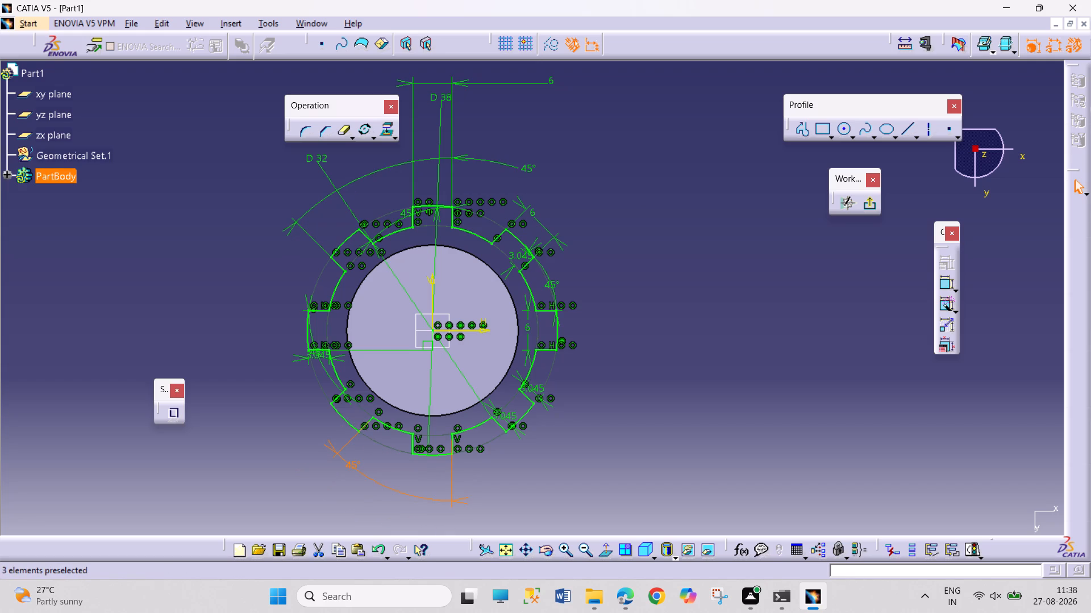
{"action": "left_click_drag", "start_coordinate": [318, 356], "coordinate": [274, 395]}
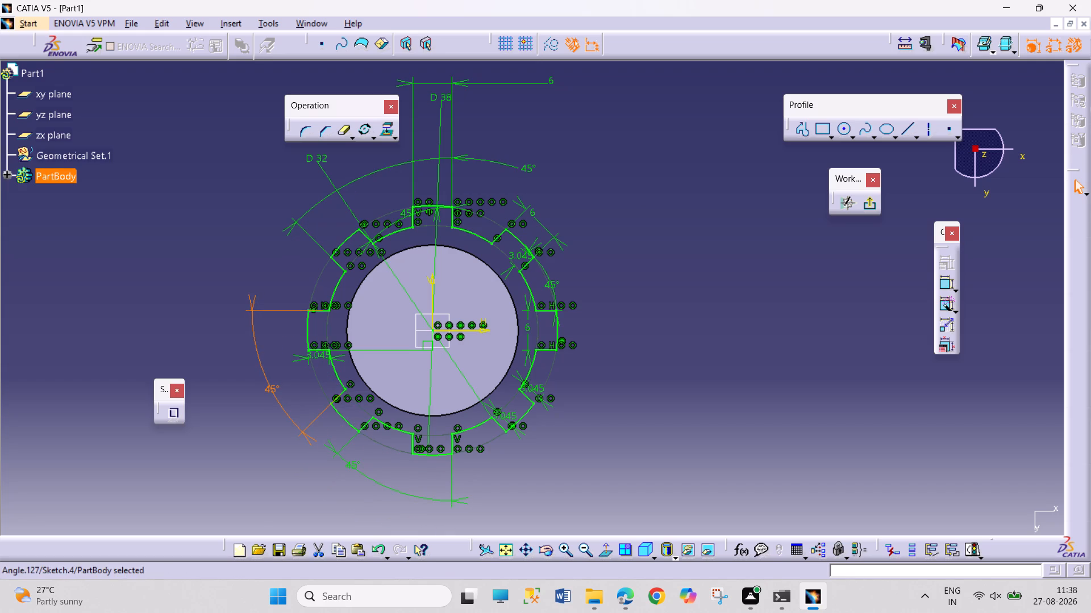
{"action": "left_click_drag", "start_coordinate": [401, 216], "coordinate": [390, 152]}
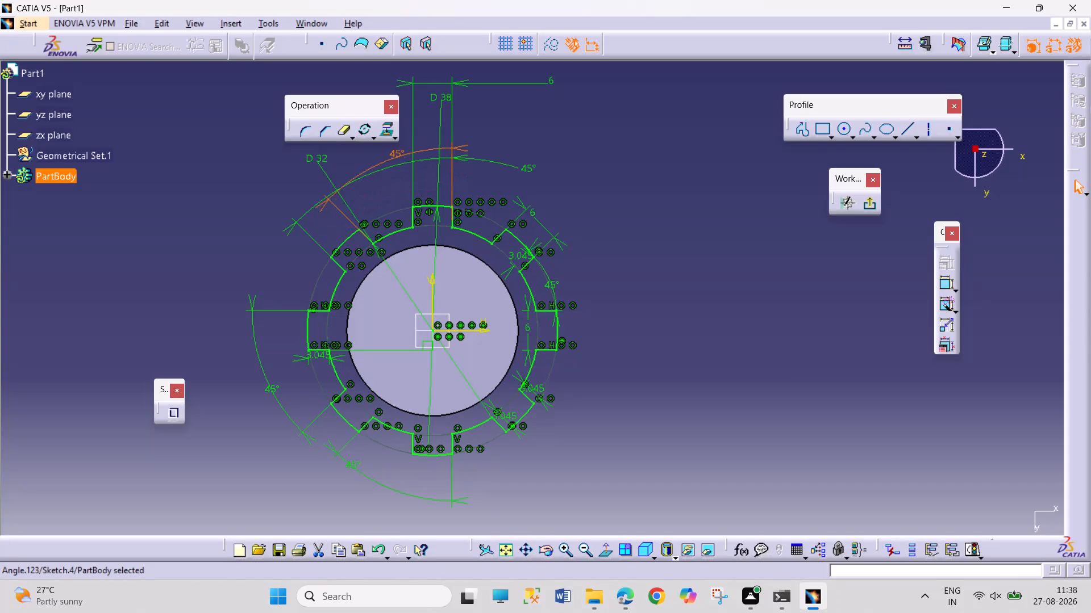
{"action": "left_click_drag", "start_coordinate": [390, 152], "coordinate": [390, 152]}
{"action": "left_click_drag", "start_coordinate": [552, 284], "coordinate": [555, 284]}
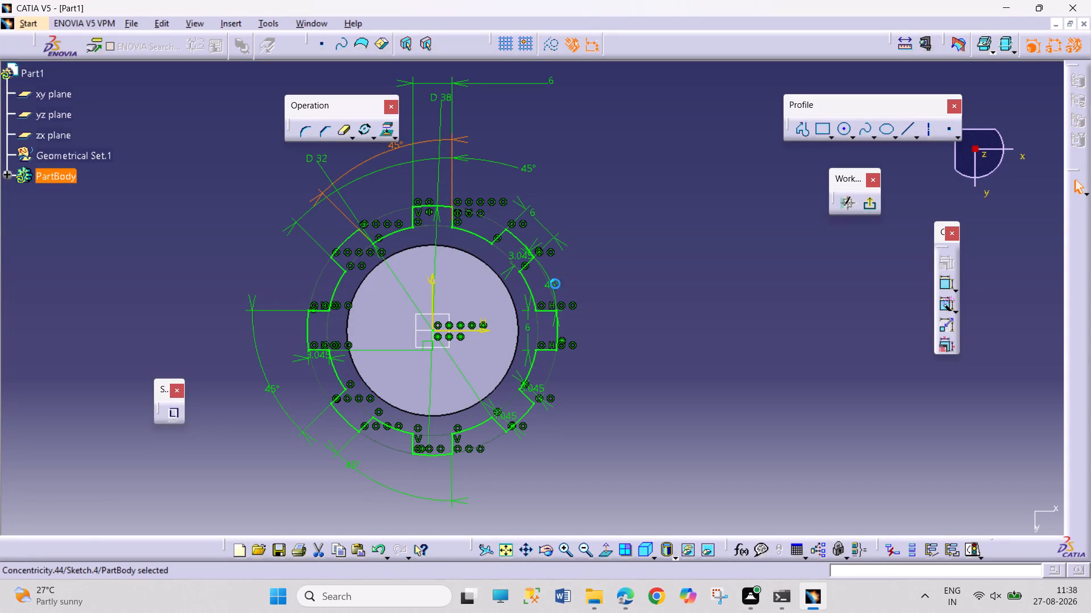
{"action": "left_click_drag", "start_coordinate": [555, 284], "coordinate": [639, 284]}
Move the tooth offset dimensions around the lower-right tooth outward, clear of the spline profile.
{"action": "left_click_drag", "start_coordinate": [527, 328], "coordinate": [655, 329]}
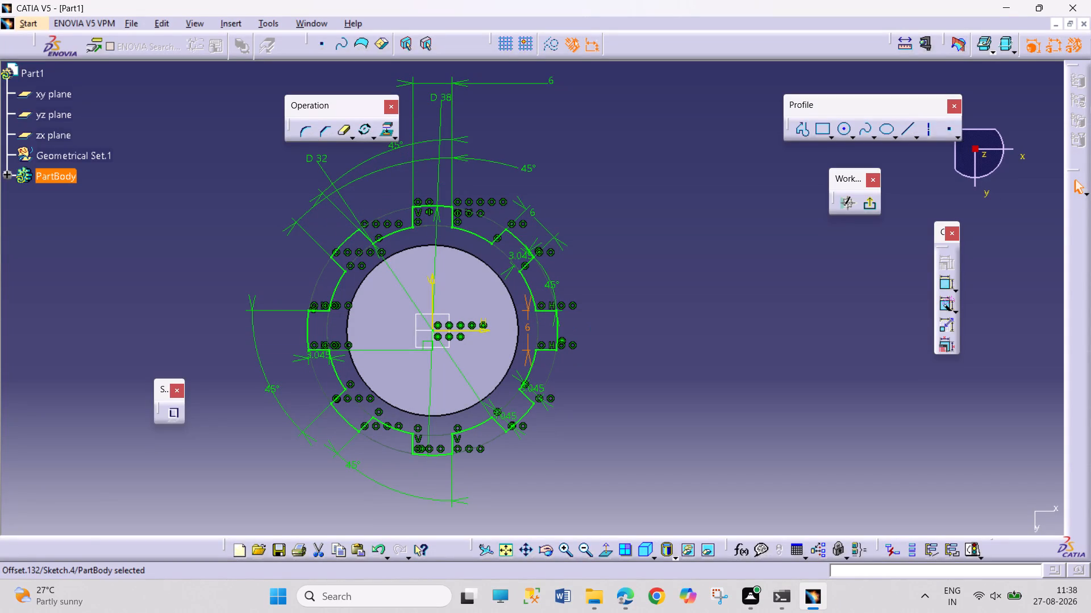
{"action": "left_click_drag", "start_coordinate": [655, 329], "coordinate": [654, 329]}
{"action": "left_click_drag", "start_coordinate": [526, 328], "coordinate": [651, 328]}
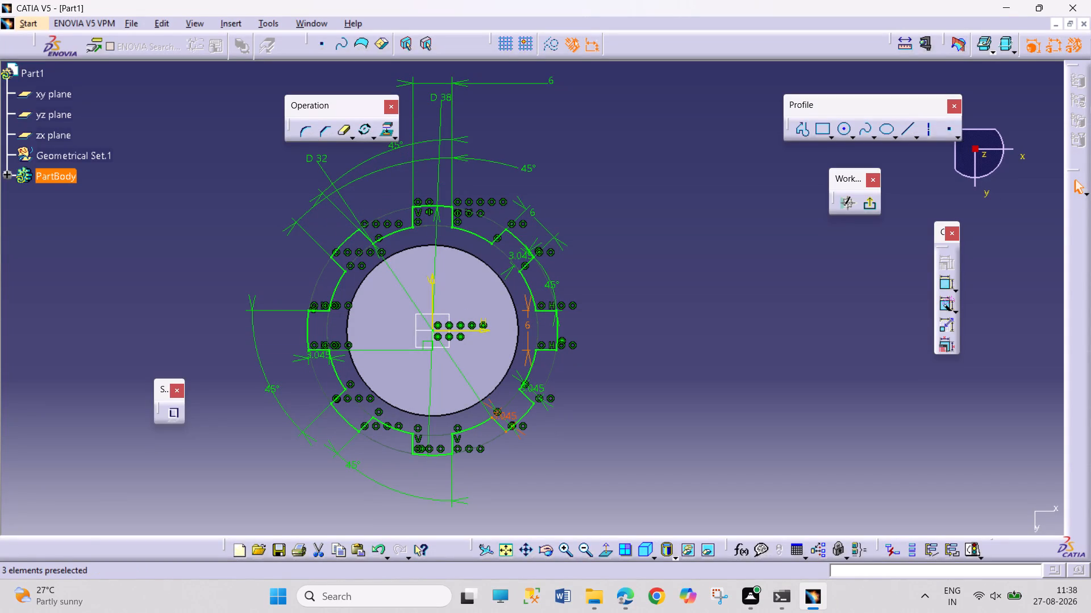
{"action": "left_click_drag", "start_coordinate": [513, 414], "coordinate": [647, 378]}
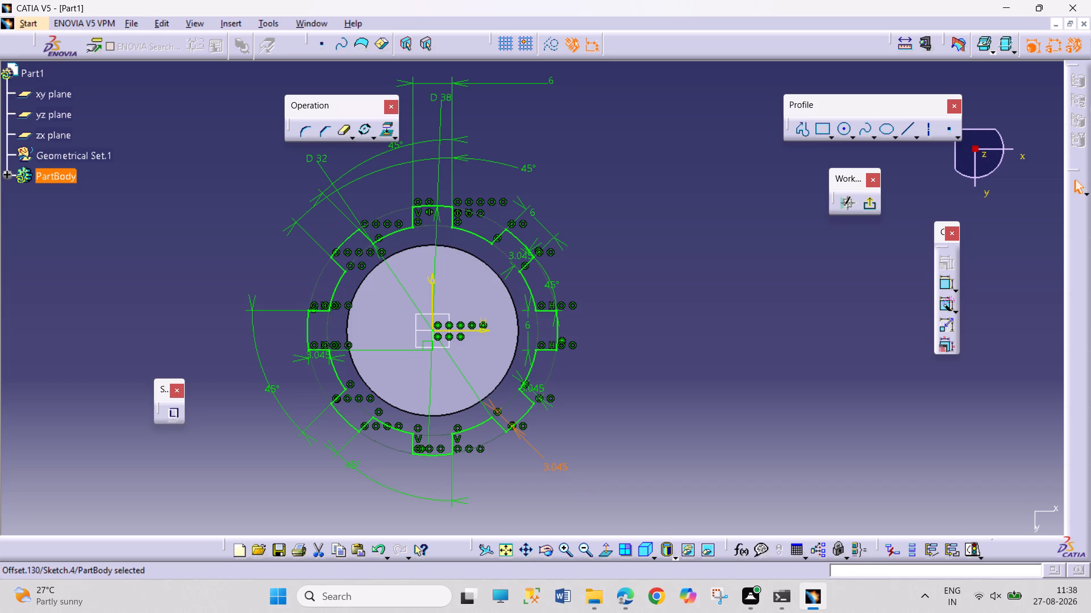
{"action": "left_click_drag", "start_coordinate": [539, 388], "coordinate": [632, 429]}
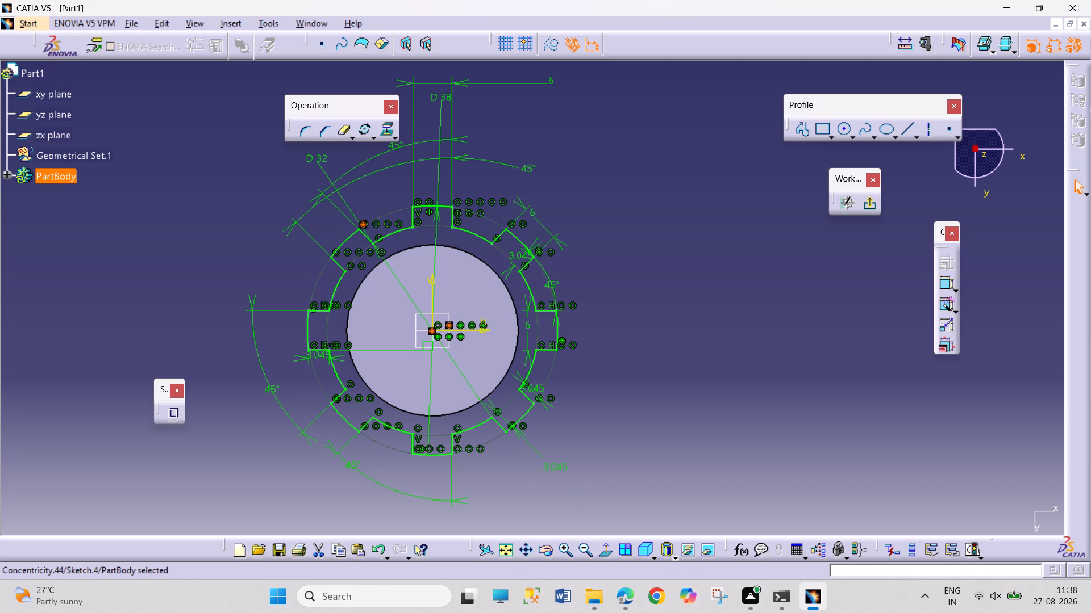
{"action": "left_click_drag", "start_coordinate": [535, 384], "coordinate": [611, 422]}
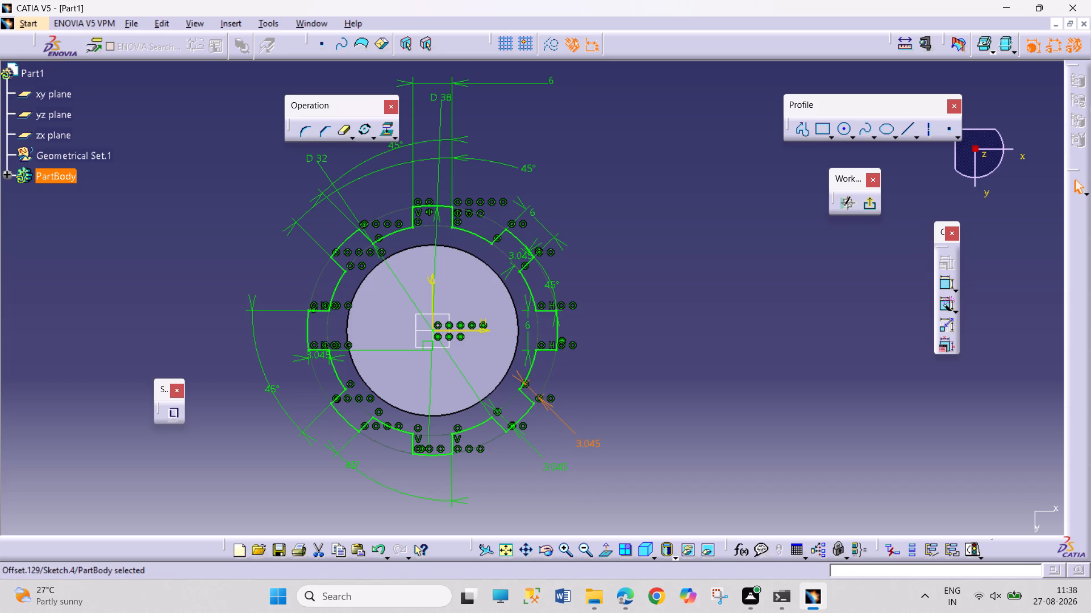
Exit the spline sketch and pad it 50 mm in the reversed direction, along the existing shaft.
{"action": "left_click", "coordinate": [871, 207]}
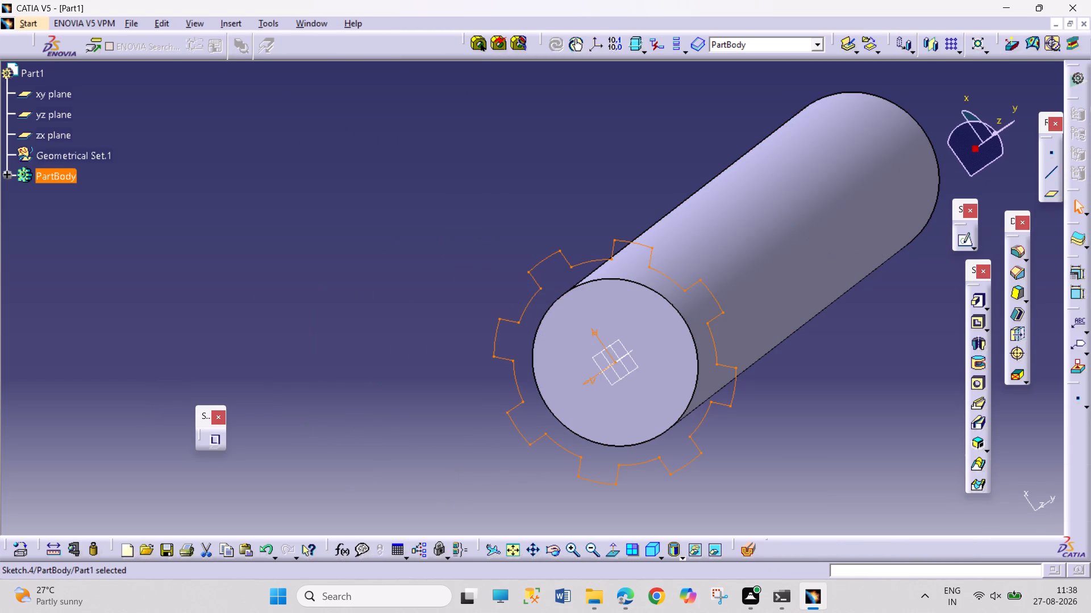
{"action": "left_click", "coordinate": [977, 293]}
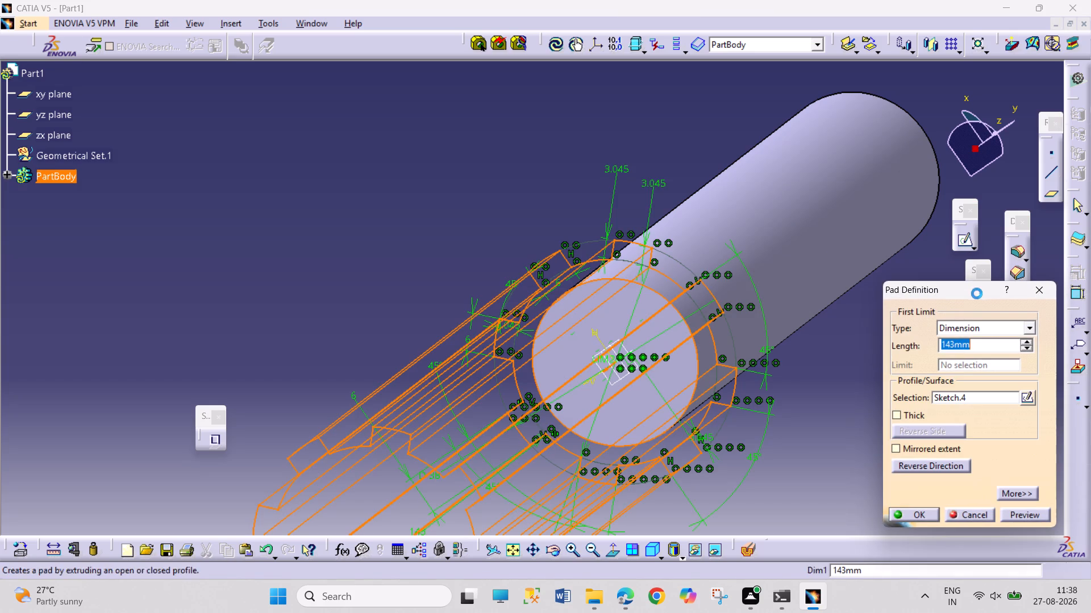
{"action": "left_click", "coordinate": [920, 463]}
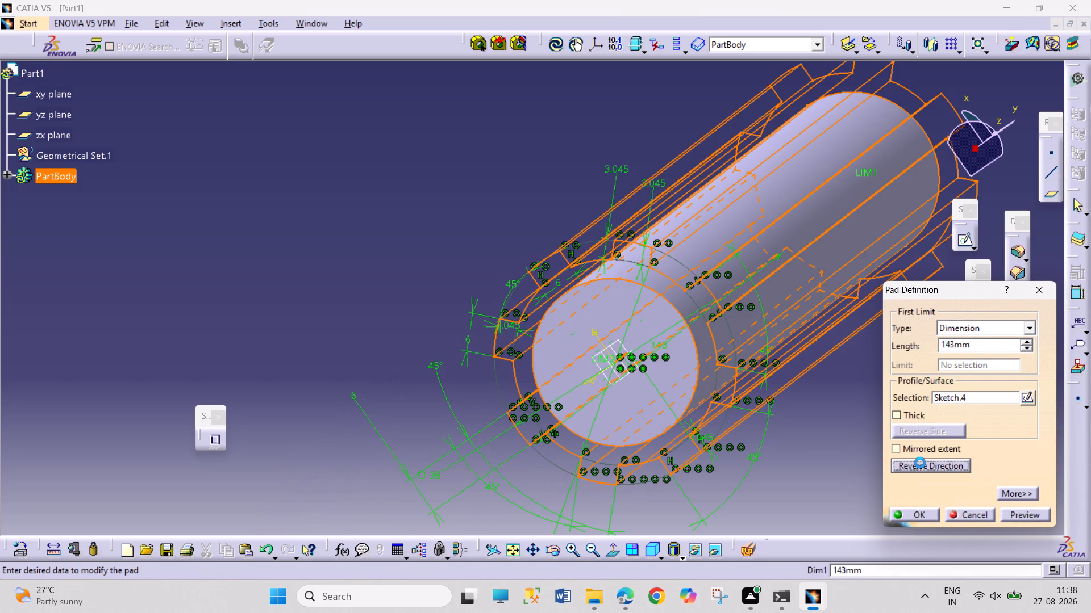
{"action": "double_click", "coordinate": [978, 346]}
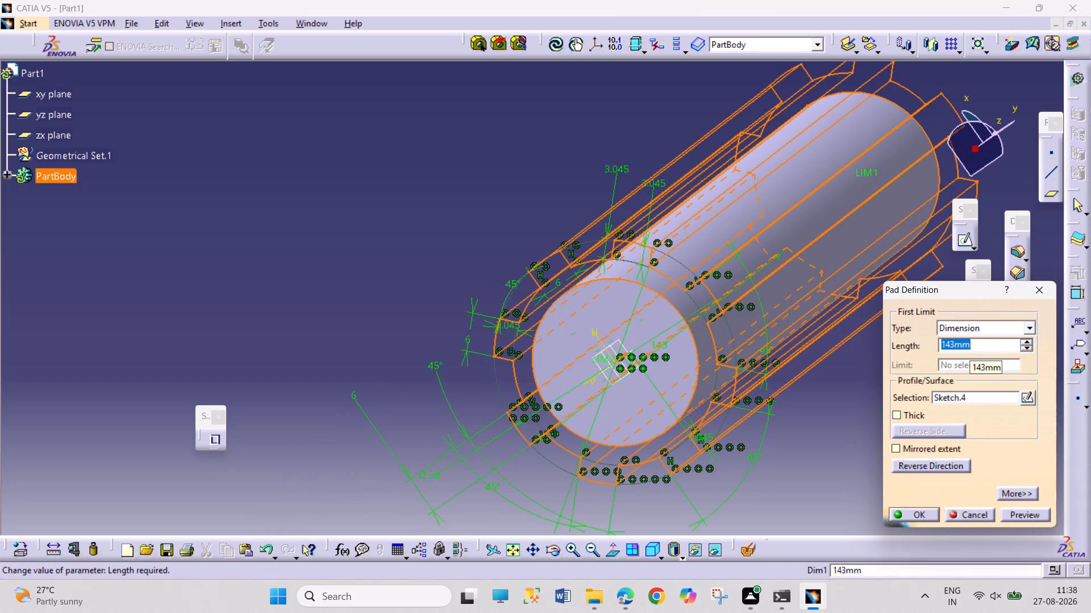
{"action": "type", "text": "50"}
{"action": "key", "text": "Return"}
{"action": "left_click", "coordinate": [786, 408]}
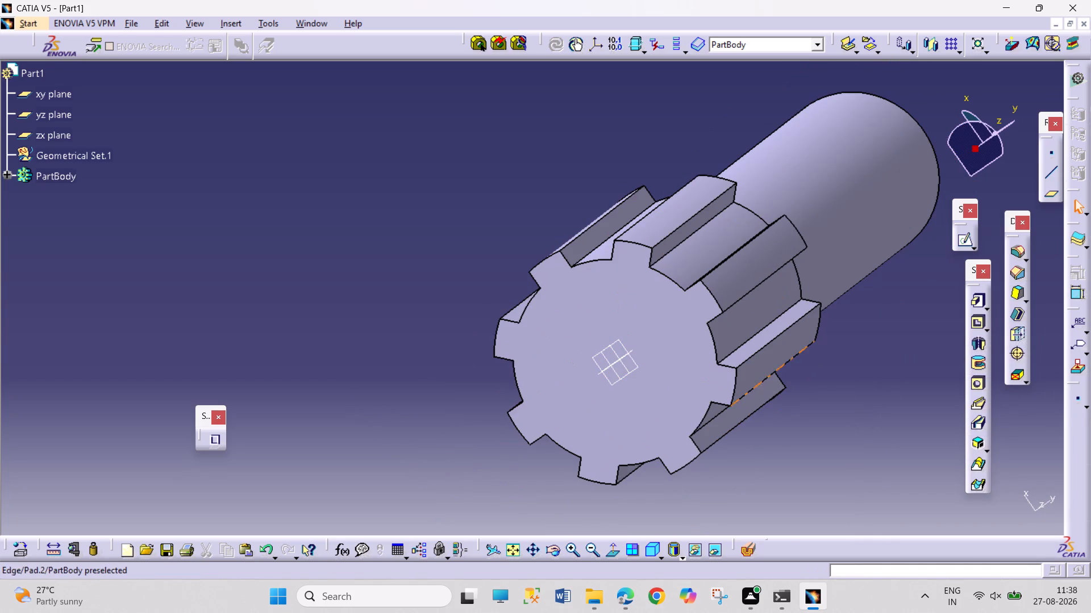
Examine the splined pad and the shaft from the toothed end, the sides and the opposite end.
{"action": "left_click", "coordinate": [551, 551]}
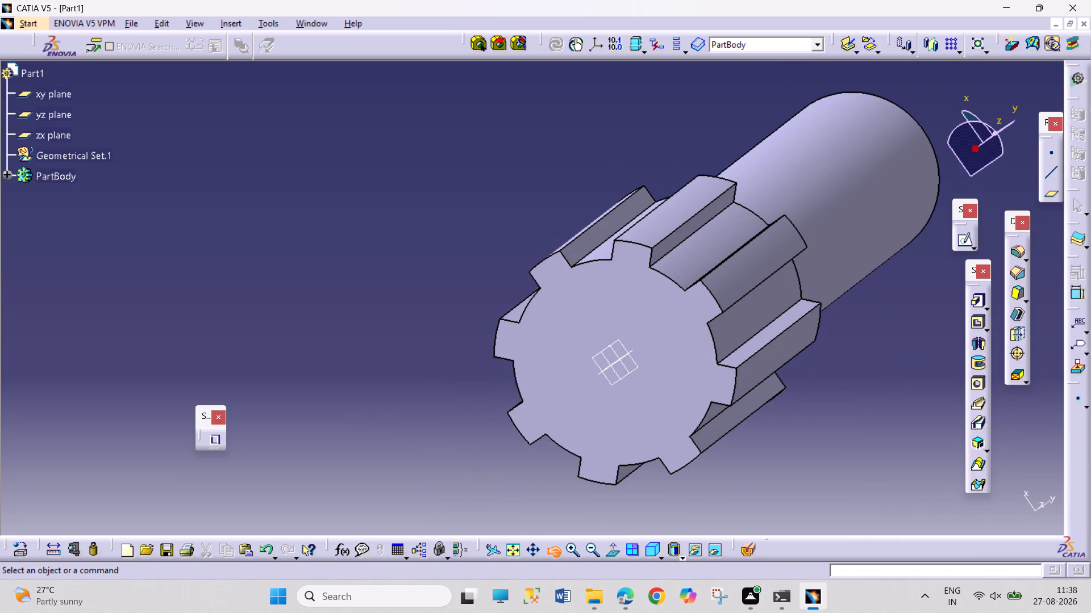
{"action": "left_click_drag", "start_coordinate": [444, 343], "coordinate": [616, 351]}
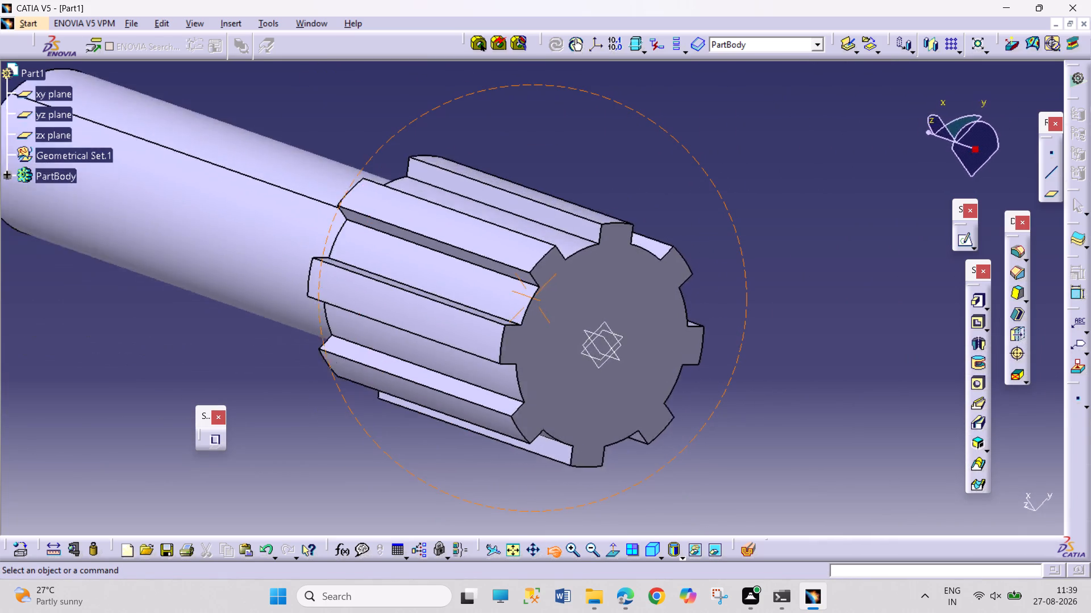
{"action": "left_click_drag", "start_coordinate": [616, 351], "coordinate": [401, 252]}
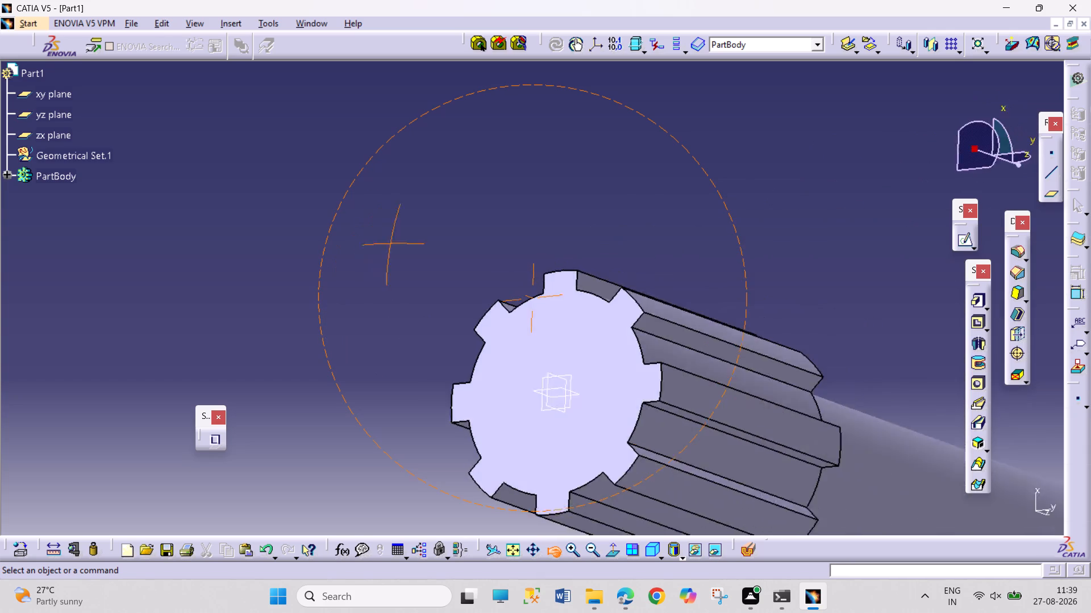
{"action": "left_click_drag", "start_coordinate": [401, 252], "coordinate": [446, 325]}
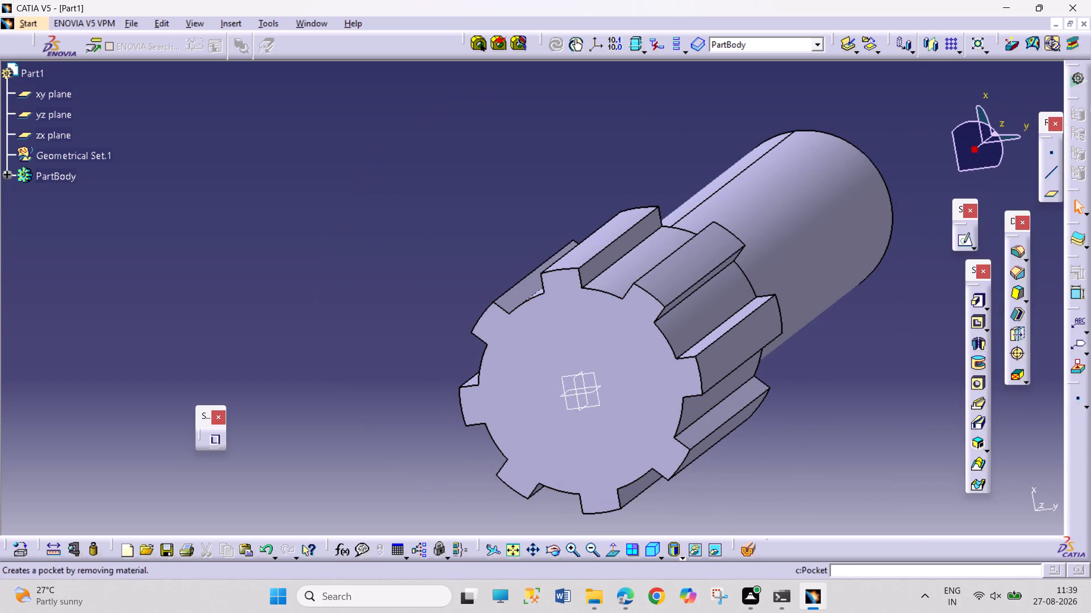
{"action": "left_click", "coordinate": [557, 553]}
{"action": "left_click_drag", "start_coordinate": [784, 394], "coordinate": [677, 383]}
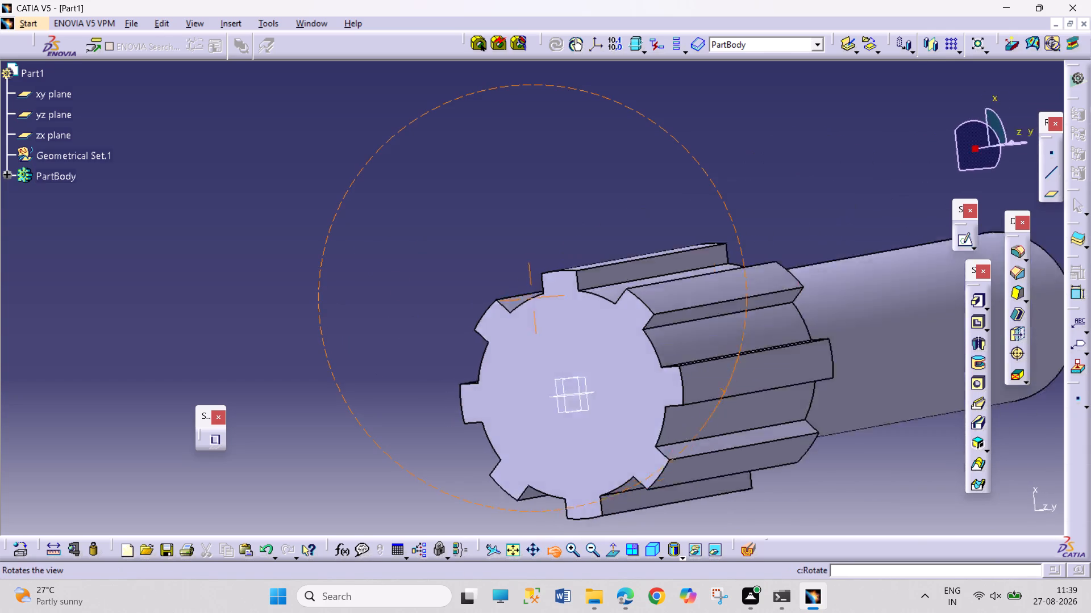
{"action": "left_click_drag", "start_coordinate": [677, 383], "coordinate": [298, 278]}
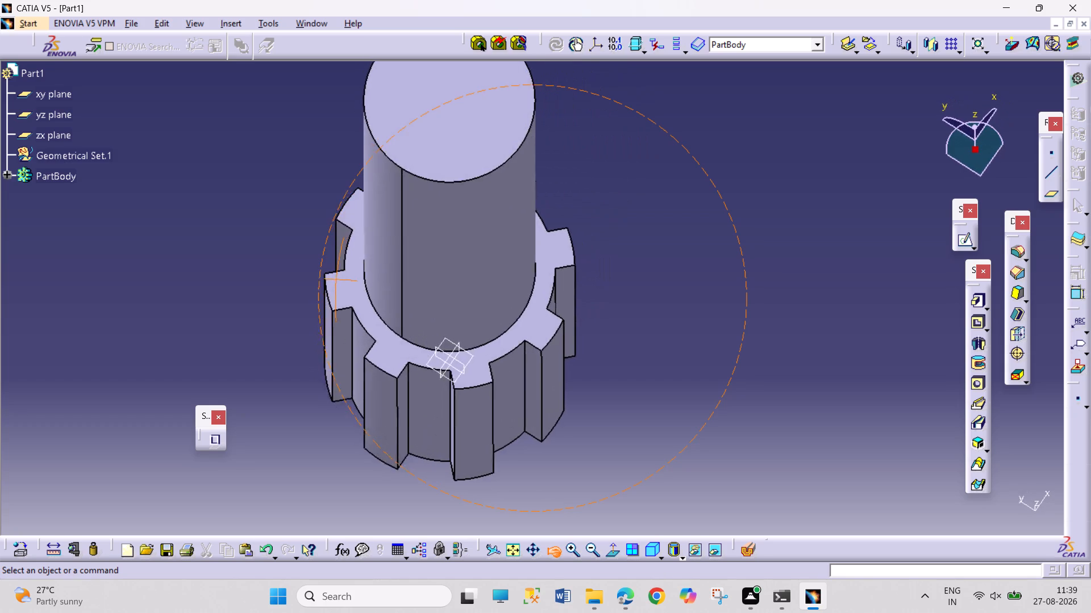
{"action": "left_click_drag", "start_coordinate": [298, 278], "coordinate": [302, 301]}
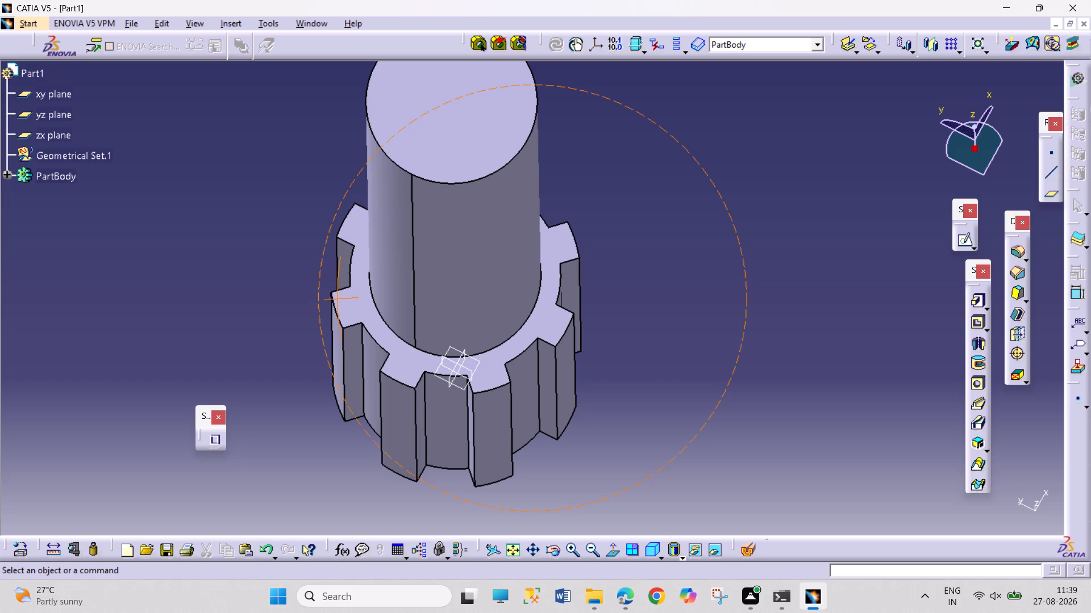
Change the length of the plain cylindrical shaft pad to 120 mm.
{"action": "left_click", "coordinate": [7, 176]}
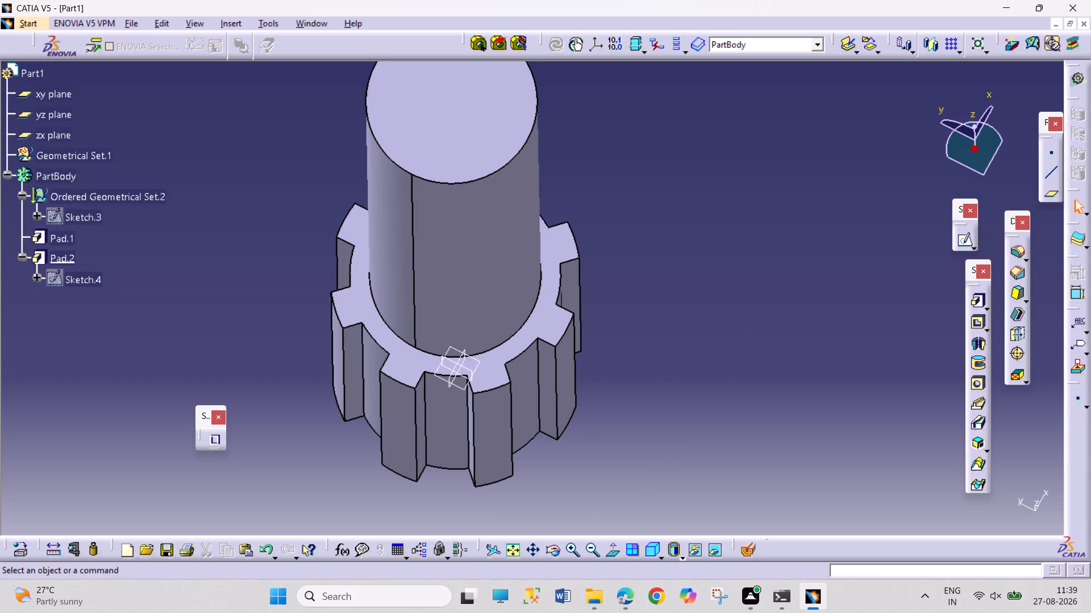
{"action": "double_click", "coordinate": [48, 230]}
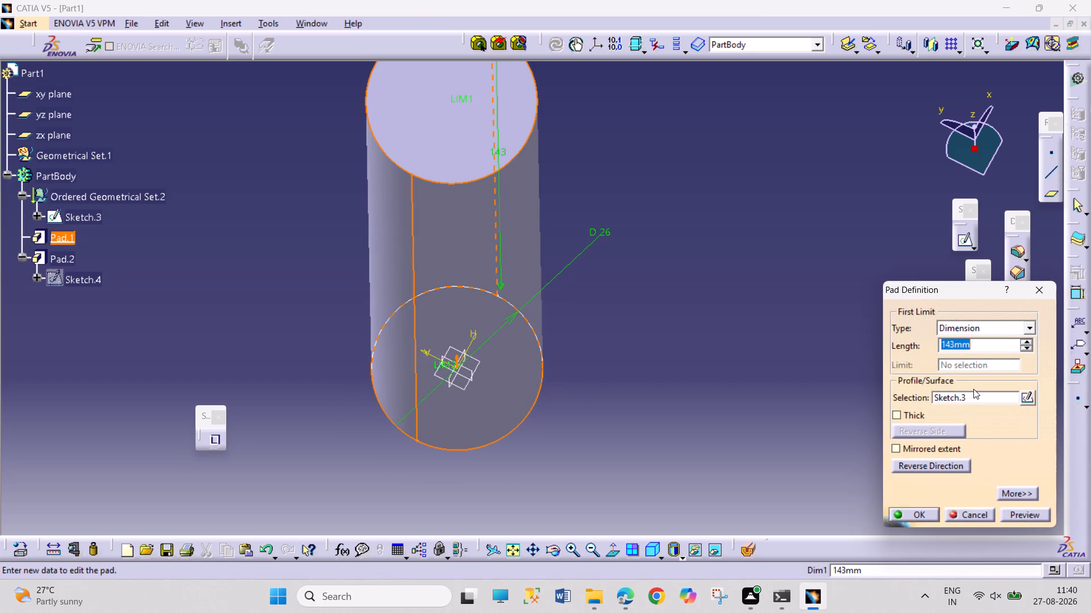
{"action": "type", "text": "120"}
{"action": "key", "text": "Return"}
{"action": "left_click", "coordinate": [773, 362]}
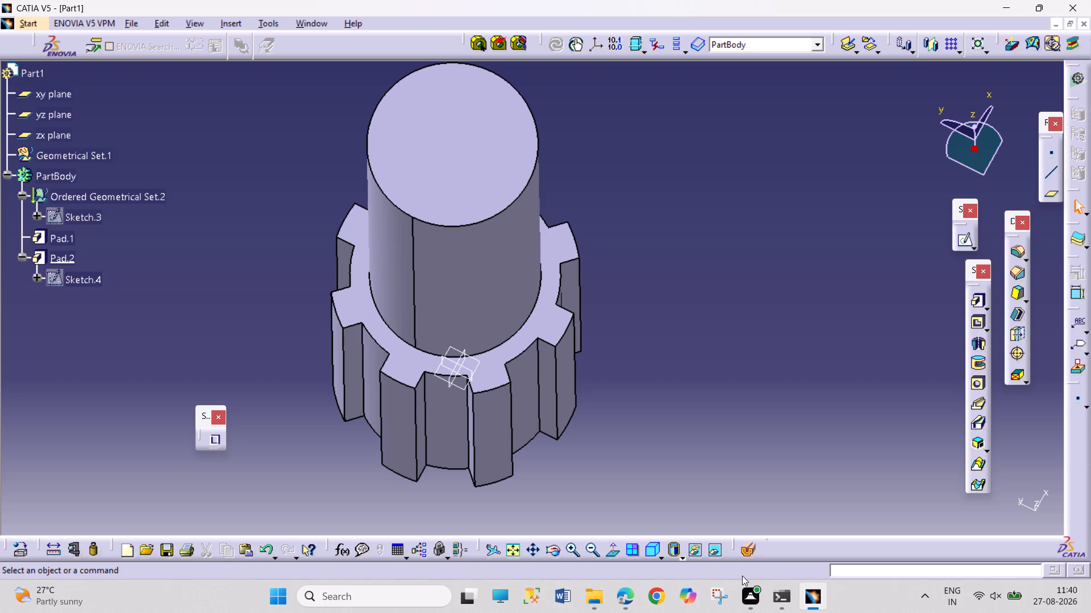
Start a sketch on the flat circular end face of the shaft, at the end away from the splines.
{"action": "left_click", "coordinate": [655, 556]}
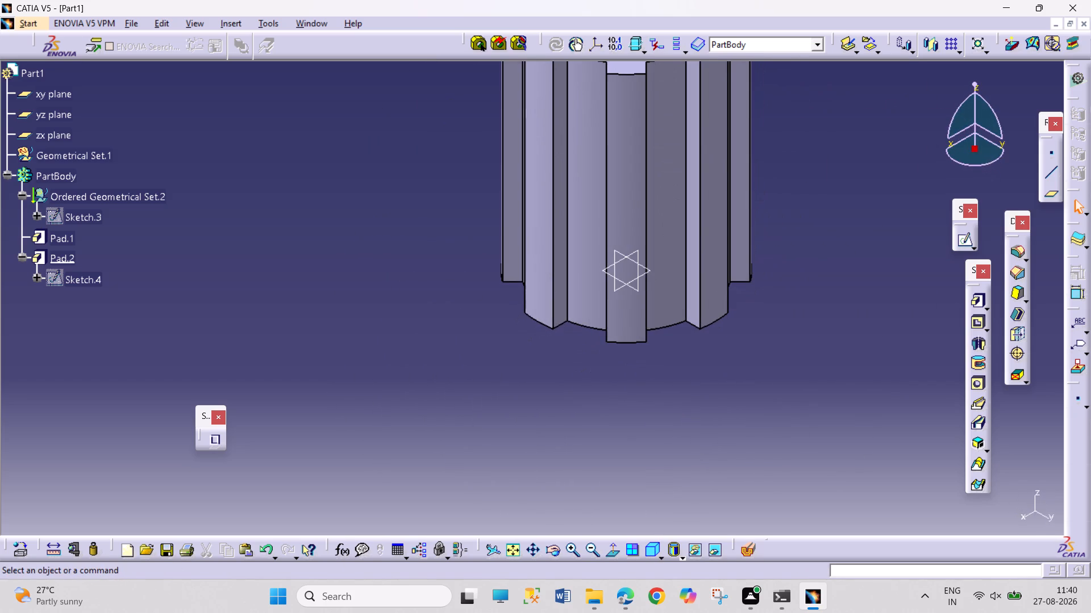
{"action": "left_click", "coordinate": [551, 552]}
{"action": "left_click_drag", "start_coordinate": [445, 178], "coordinate": [537, 224]}
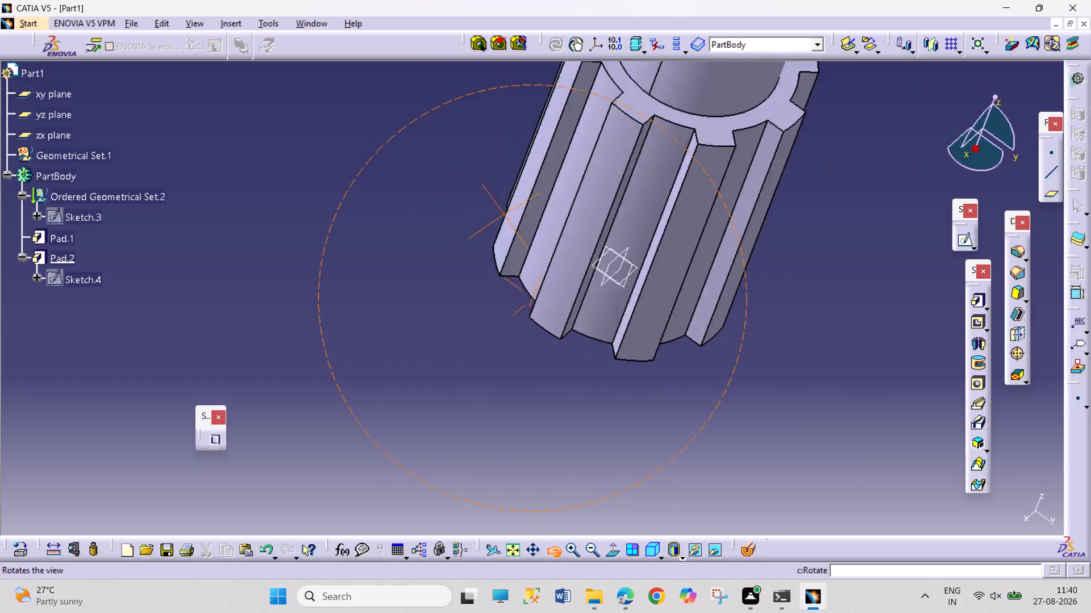
{"action": "left_click_drag", "start_coordinate": [537, 224], "coordinate": [626, 343]}
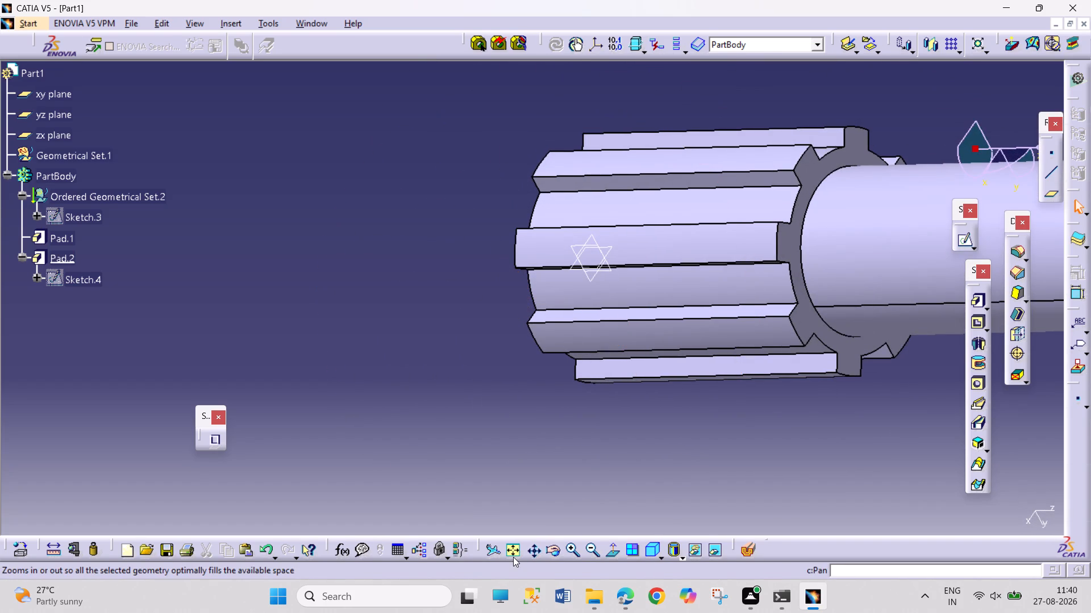
{"action": "left_click", "coordinate": [513, 557]}
{"action": "left_click", "coordinate": [584, 558]}
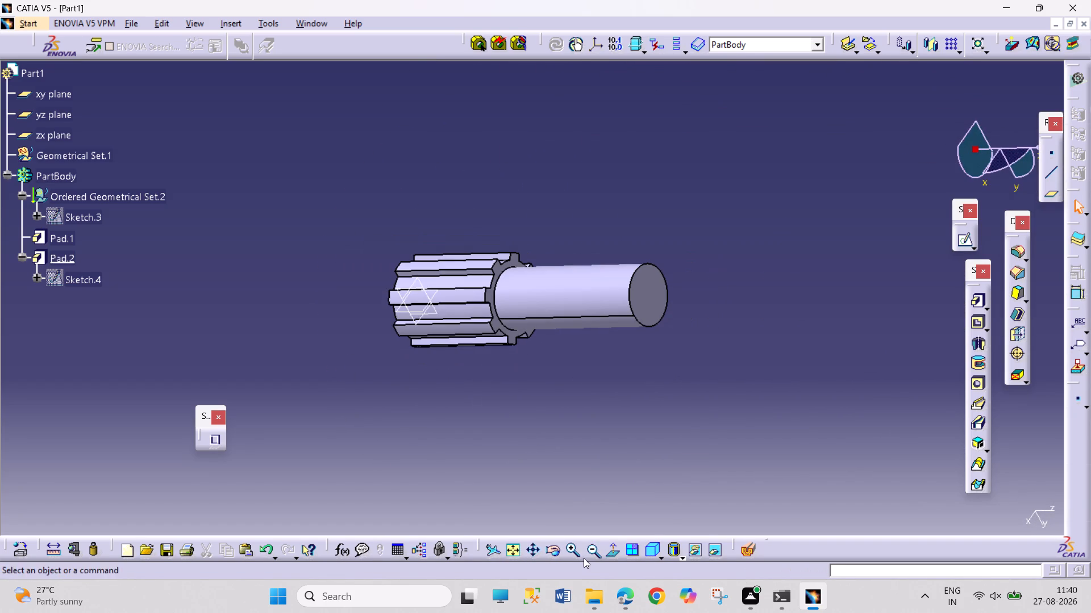
{"action": "left_click", "coordinate": [576, 559]}
{"action": "left_click", "coordinate": [576, 559]}
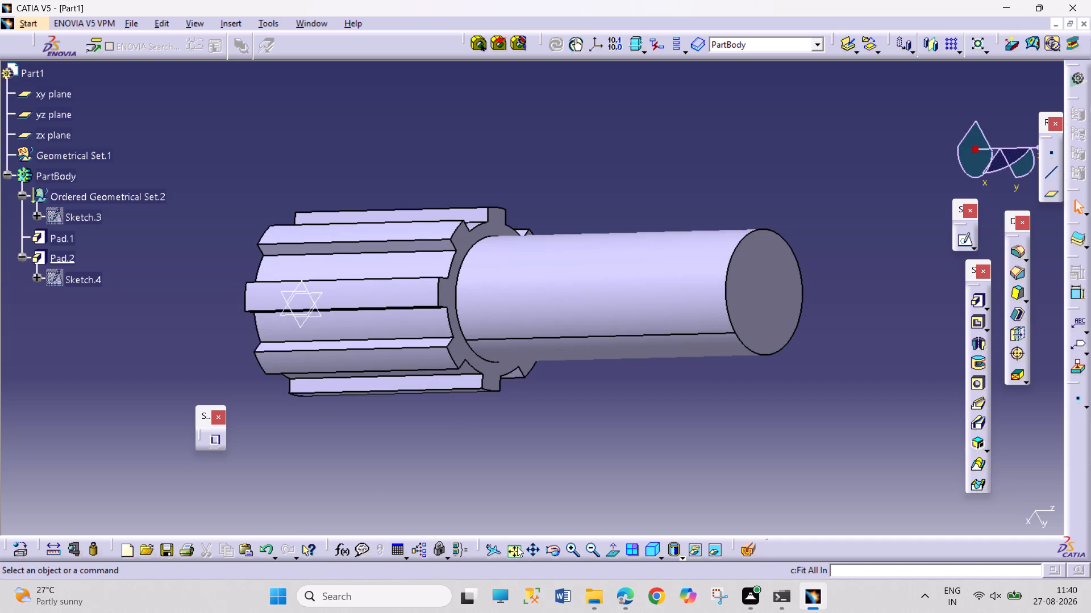
{"action": "left_click", "coordinate": [532, 549]}
{"action": "left_click_drag", "start_coordinate": [587, 493], "coordinate": [490, 451]}
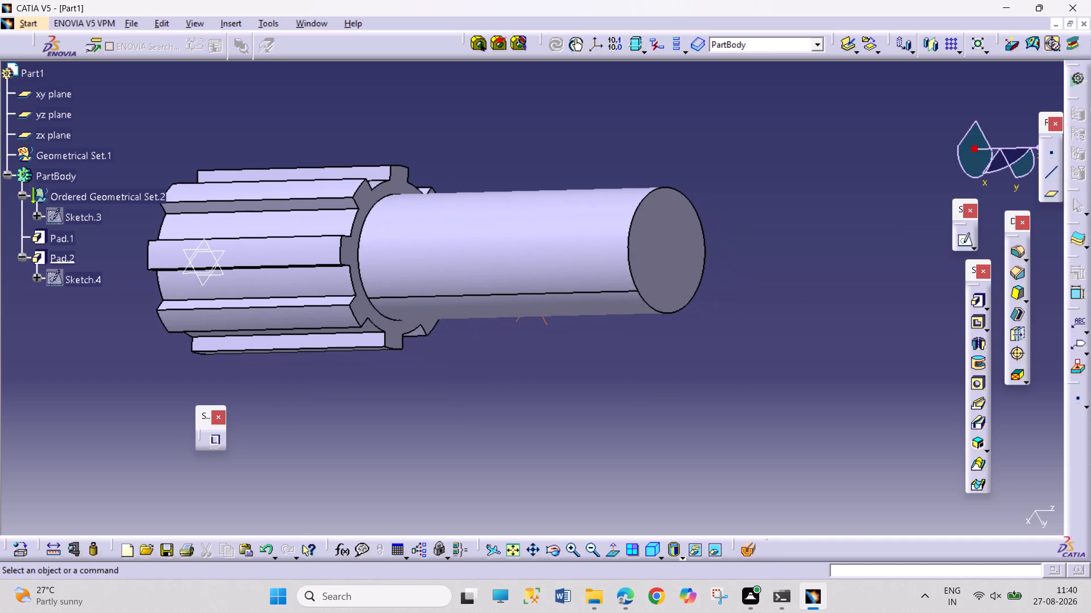
{"action": "left_click", "coordinate": [690, 259]}
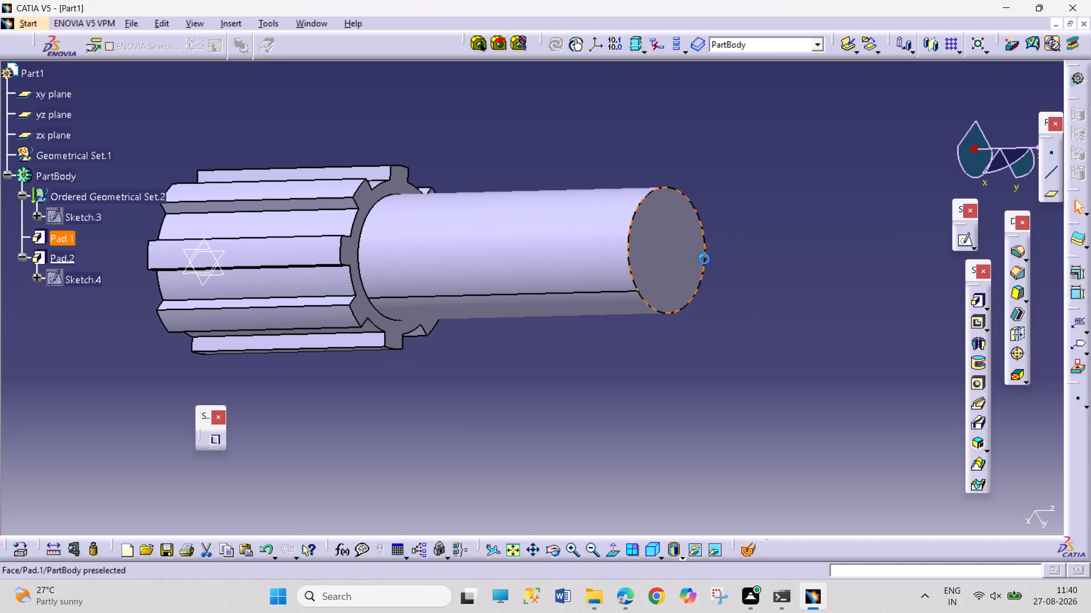
{"action": "left_click", "coordinate": [961, 242]}
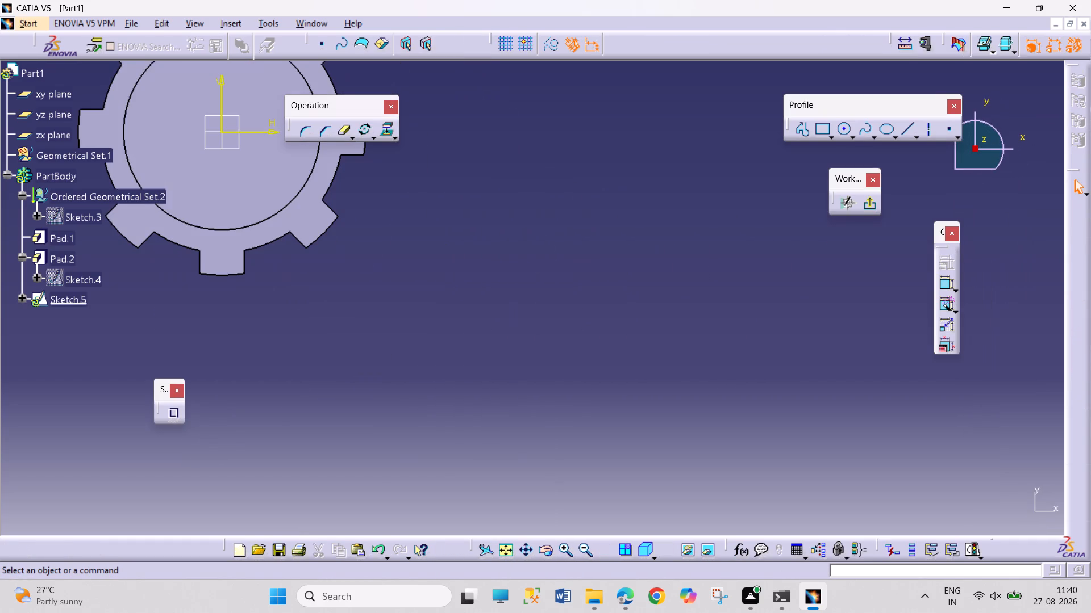
Sketch a circle centred on the origin and dimension its diameter to 30 mm.
{"action": "left_click", "coordinate": [513, 548]}
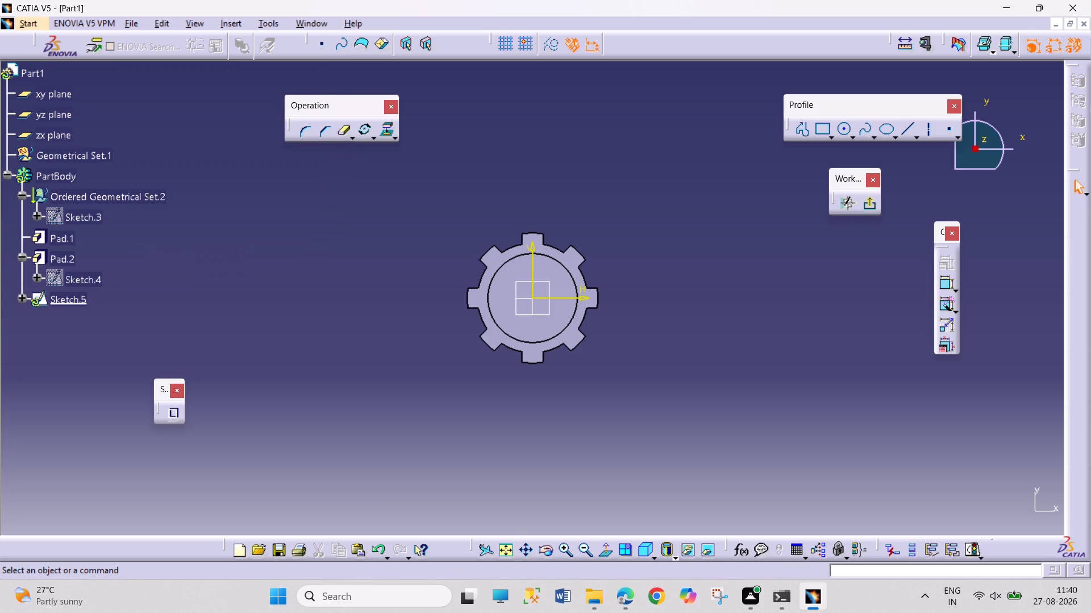
{"action": "middle_click_drag", "start_coordinate": [566, 456], "coordinate": [582, 371], "text": "ctrl"}
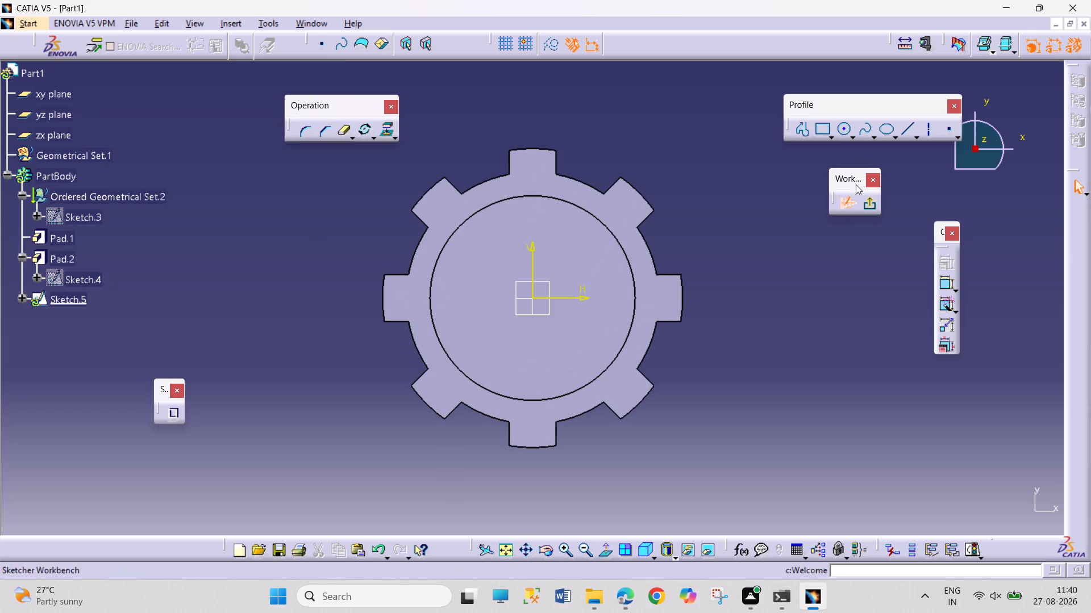
{"action": "left_click", "coordinate": [844, 128]}
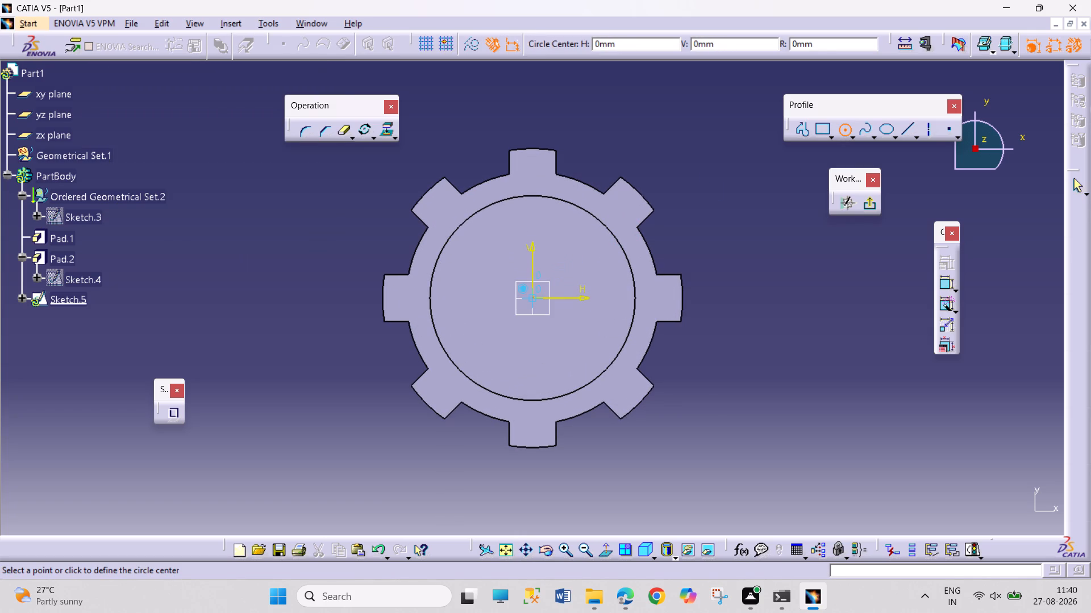
{"action": "left_click", "coordinate": [532, 299]}
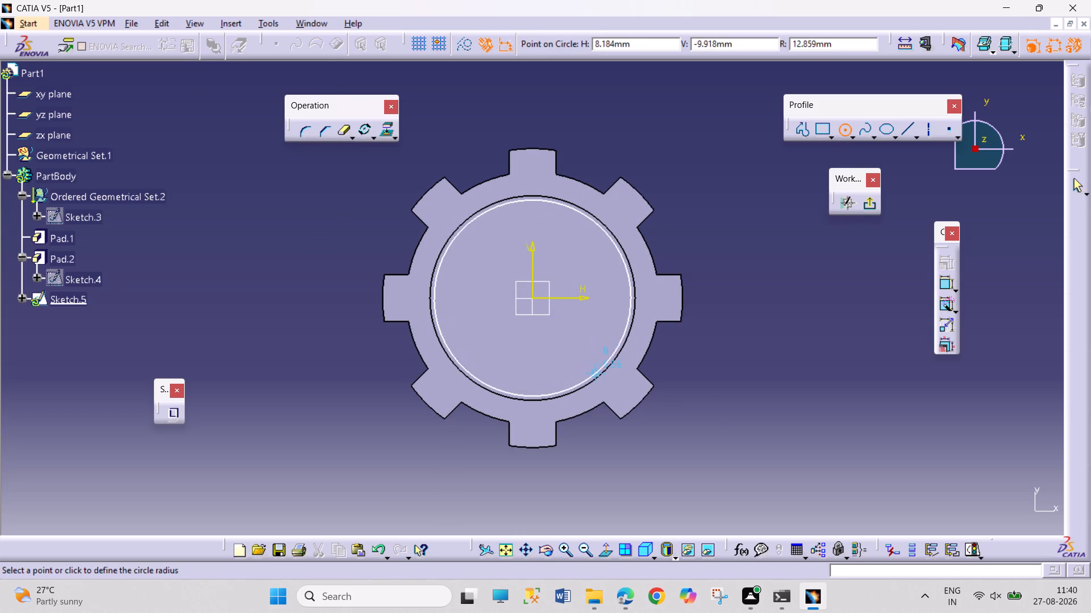
{"action": "left_click", "coordinate": [625, 421]}
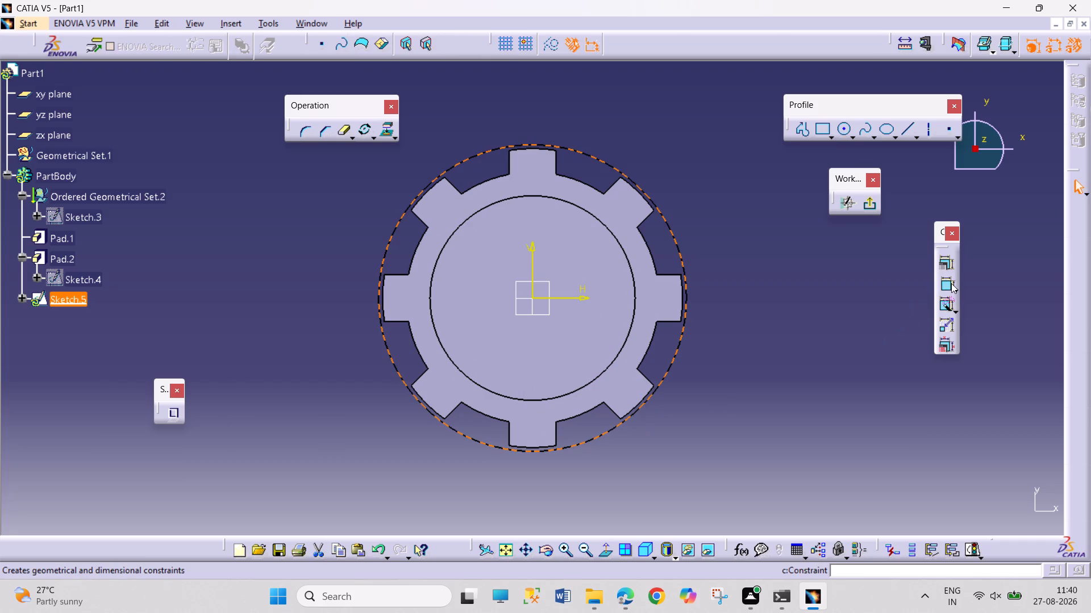
{"action": "left_click", "coordinate": [951, 283]}
{"action": "left_click", "coordinate": [798, 318]}
{"action": "double_click", "coordinate": [802, 316]}
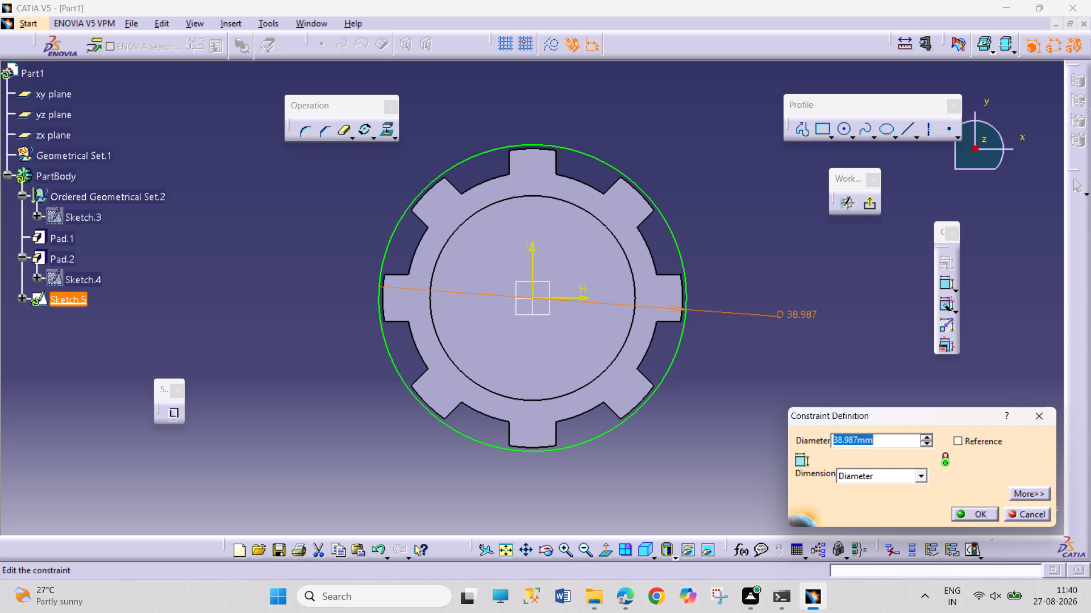
{"action": "type", "text": "30"}
{"action": "key", "text": "Return"}
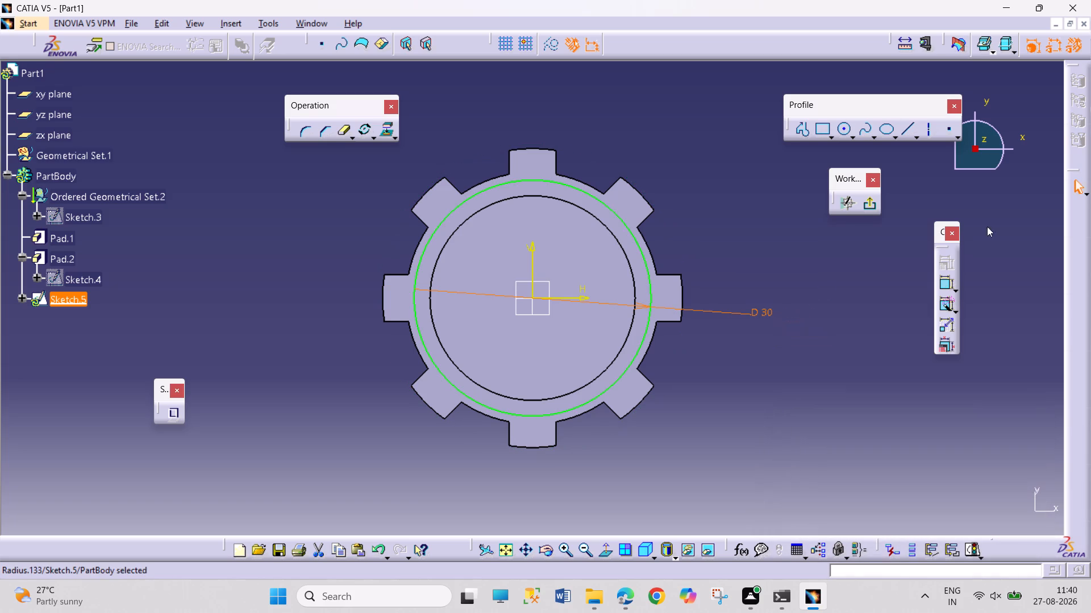
Exit the sketch and pad the 30 mm circle outward from the shaft end with the length expression 143-135.
{"action": "left_click", "coordinate": [875, 208]}
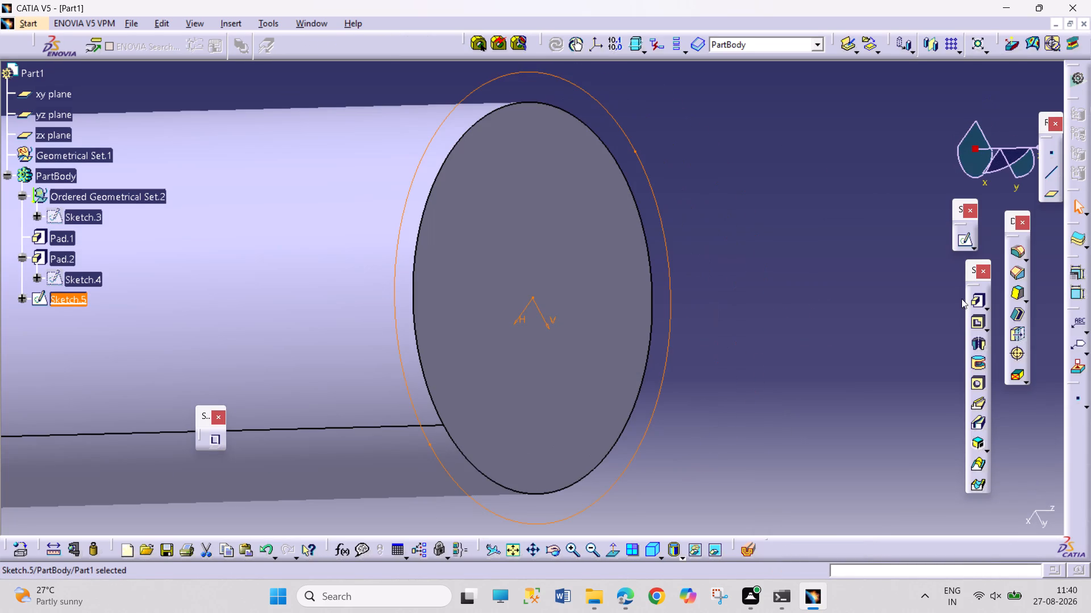
{"action": "left_click", "coordinate": [975, 304]}
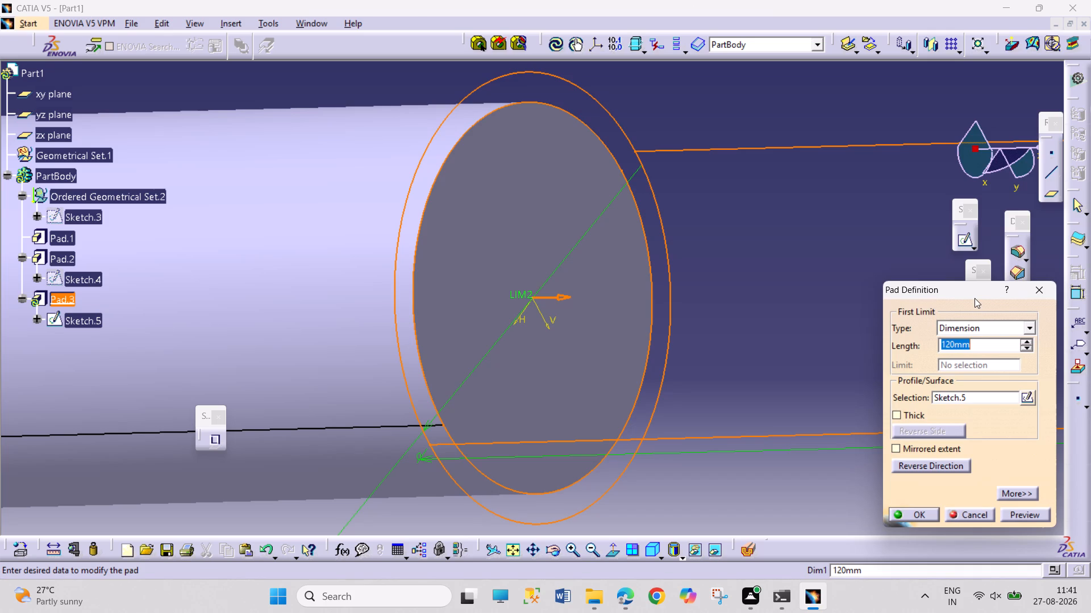
{"action": "type", "text": "14"}
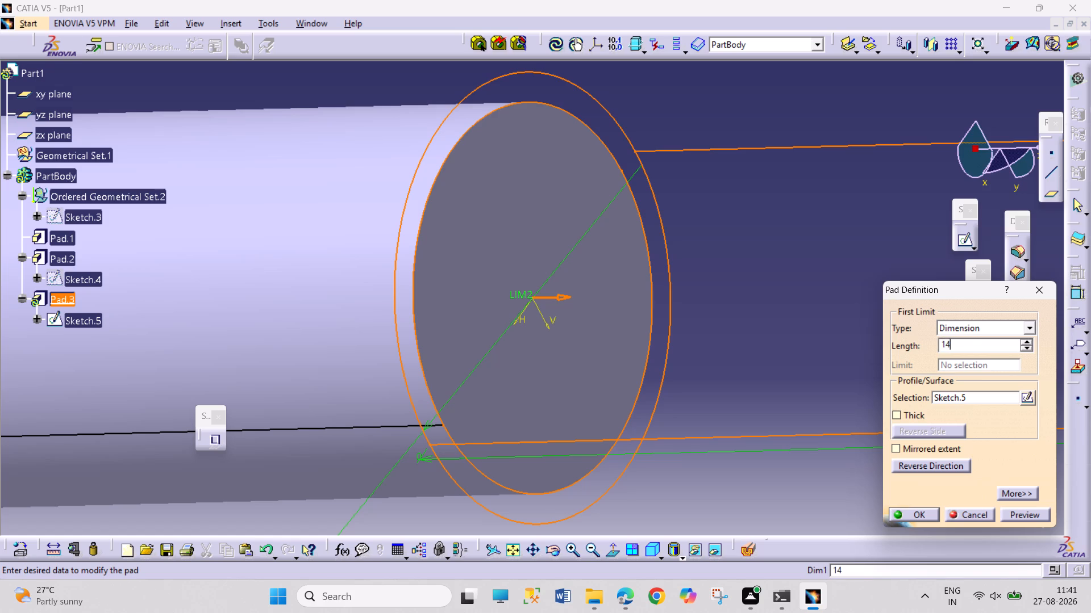
{"action": "key", "text": "3"}
{"action": "key", "text": "minus"}
{"action": "type", "text": "135"}
{"action": "key", "text": "Return"}
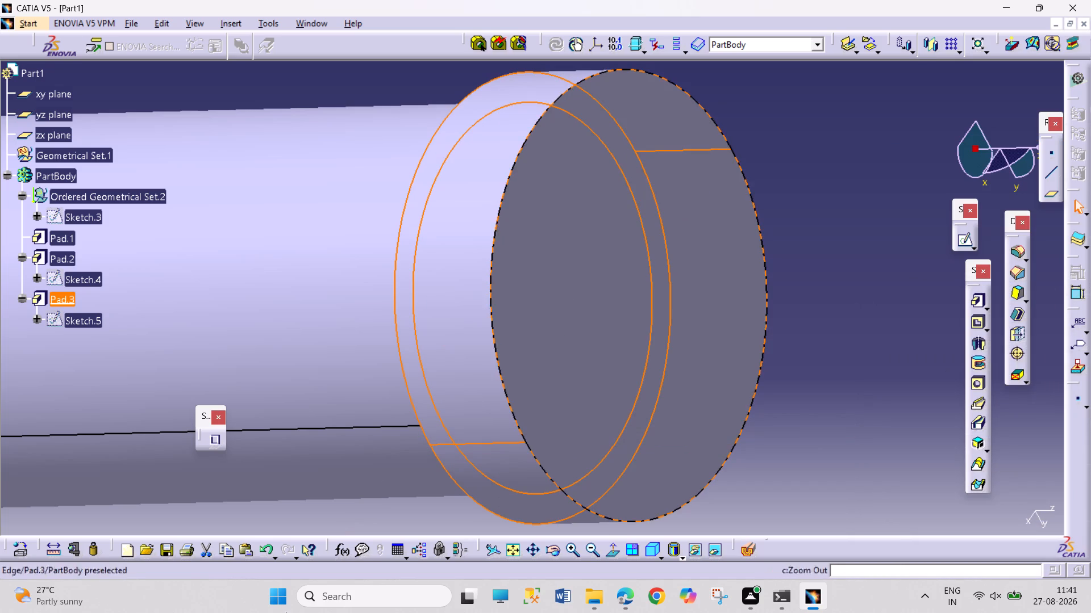
Start a sketch on the outer end face of the 30 mm collar.
{"action": "left_click", "coordinate": [722, 456]}
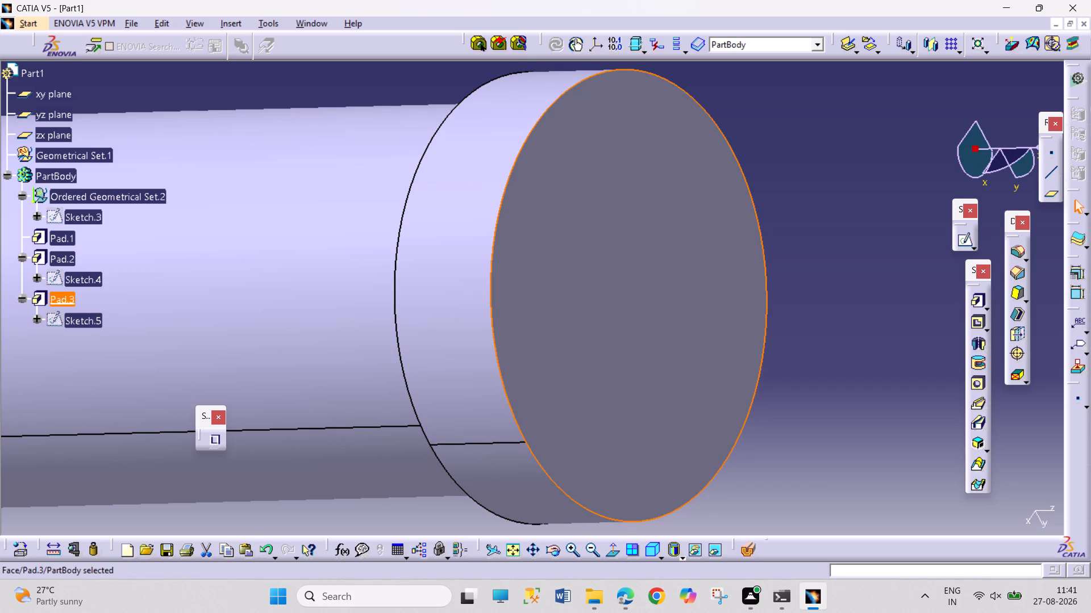
{"action": "left_click_drag", "start_coordinate": [514, 327], "coordinate": [520, 324]}
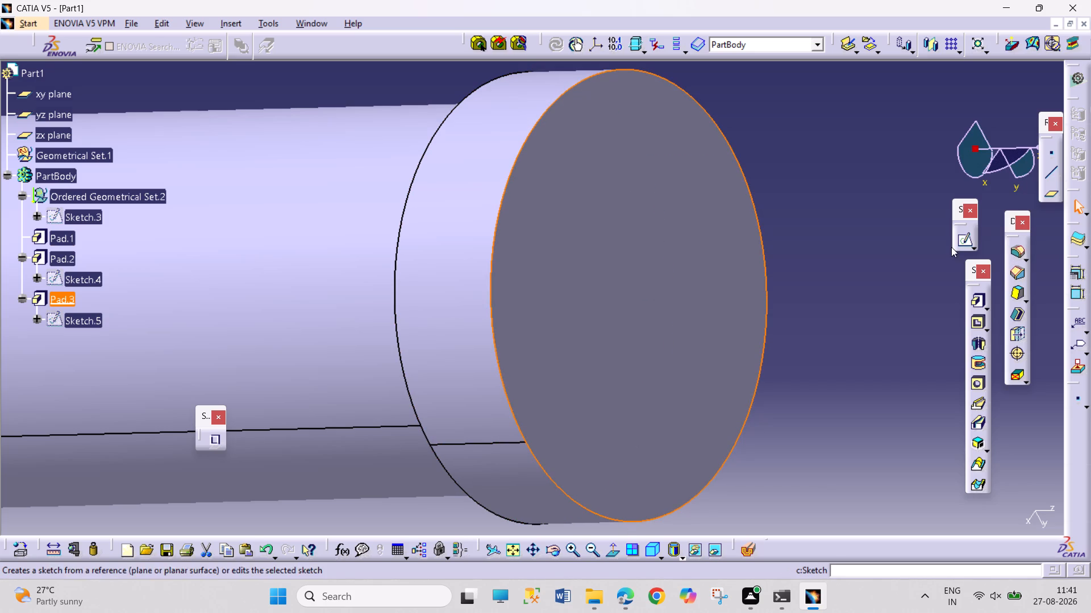
{"action": "left_click", "coordinate": [961, 243]}
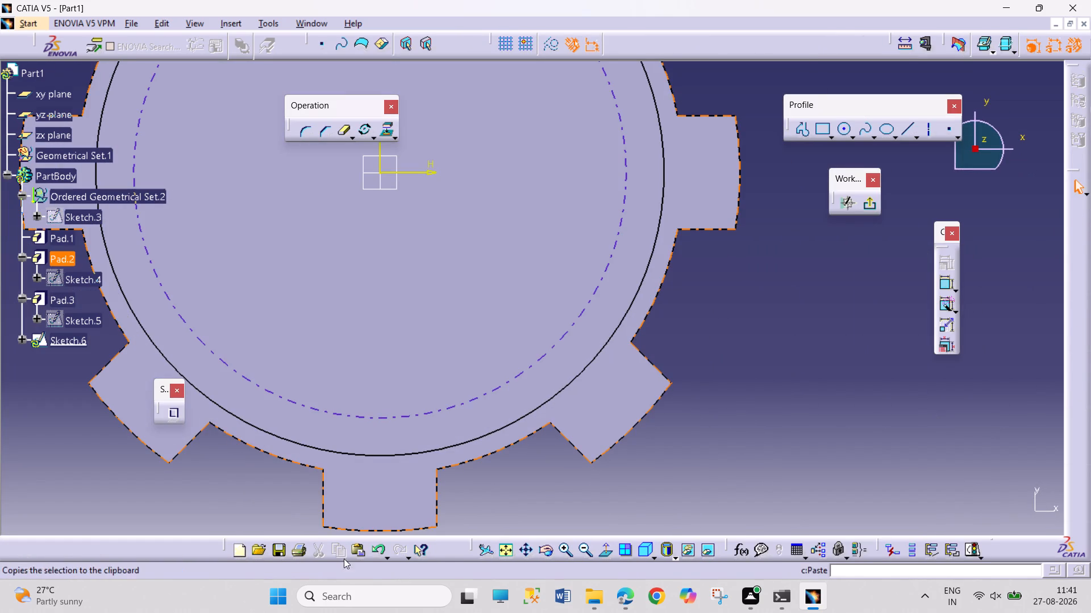
Sketch a circle centred on the origin around the splined outline and dimension its diameter to 84 mm.
{"action": "left_click", "coordinate": [505, 542]}
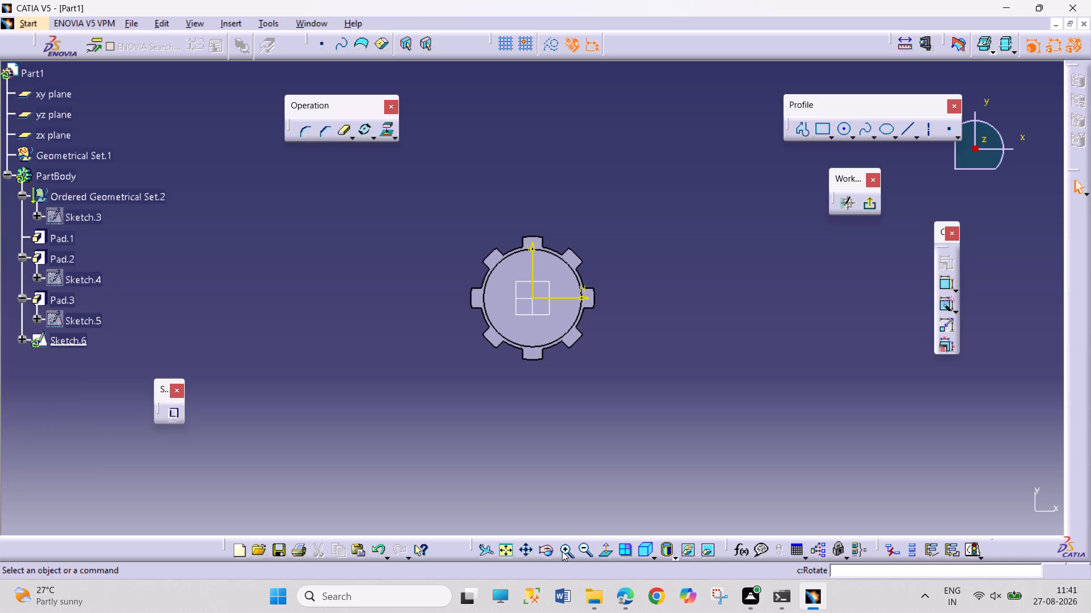
{"action": "left_click", "coordinate": [560, 549]}
{"action": "left_click", "coordinate": [562, 546]}
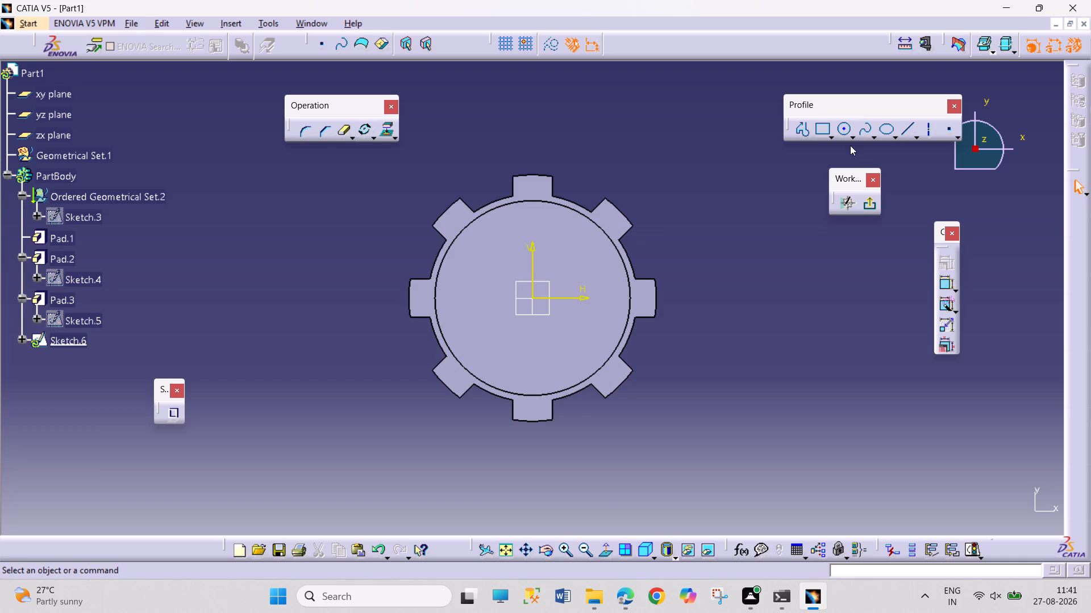
{"action": "left_click", "coordinate": [844, 129]}
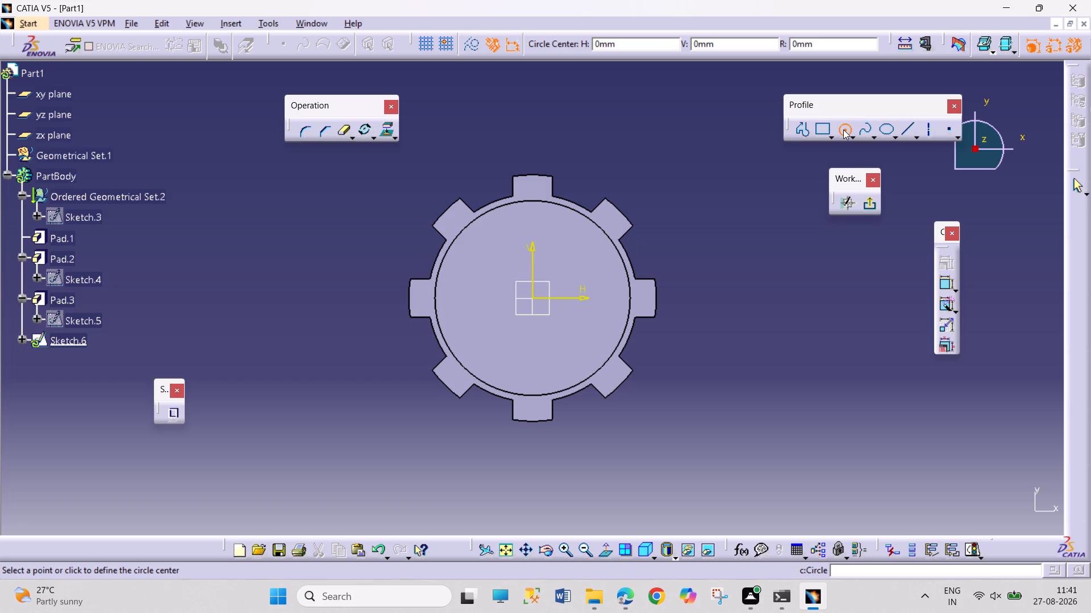
{"action": "left_click", "coordinate": [534, 297]}
{"action": "left_click", "coordinate": [668, 394]}
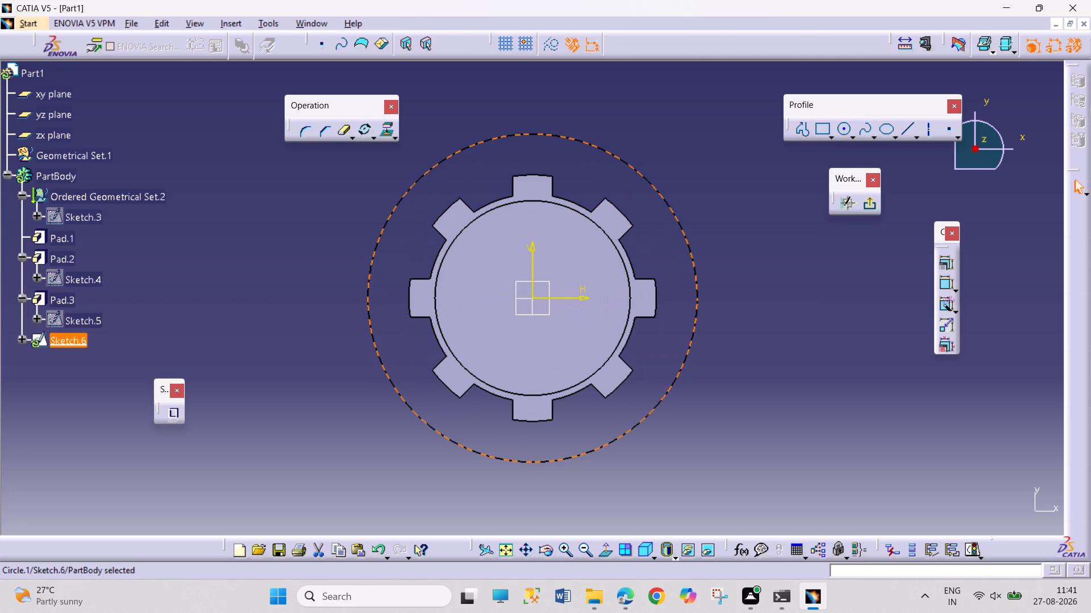
{"action": "left_click", "coordinate": [943, 290]}
{"action": "left_click", "coordinate": [826, 303]}
{"action": "double_click", "coordinate": [834, 303]}
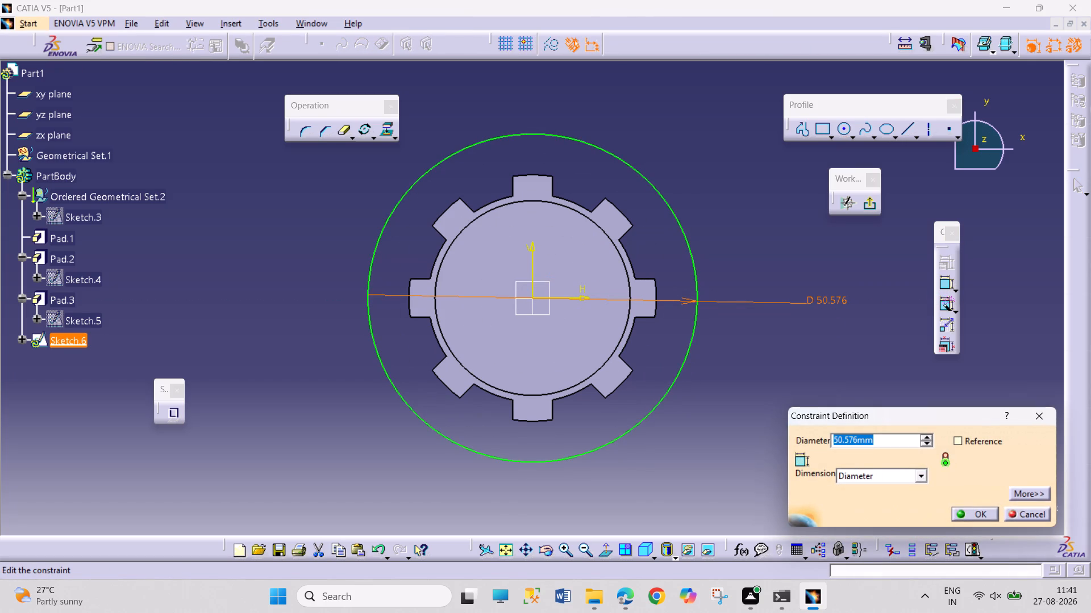
{"action": "type", "text": "84"}
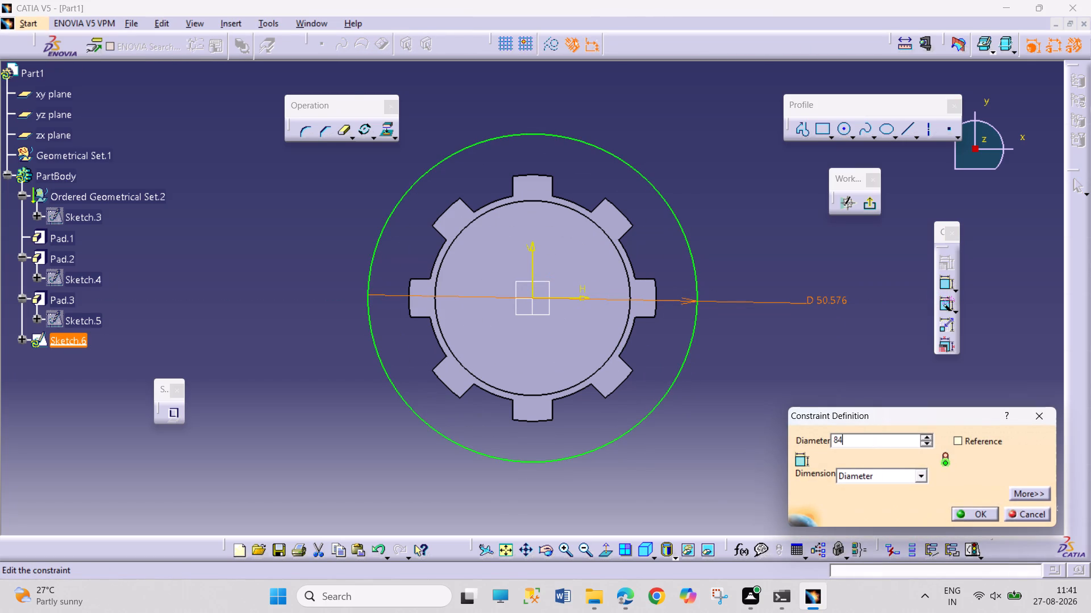
{"action": "key", "text": "Return"}
{"action": "left_click", "coordinate": [875, 373]}
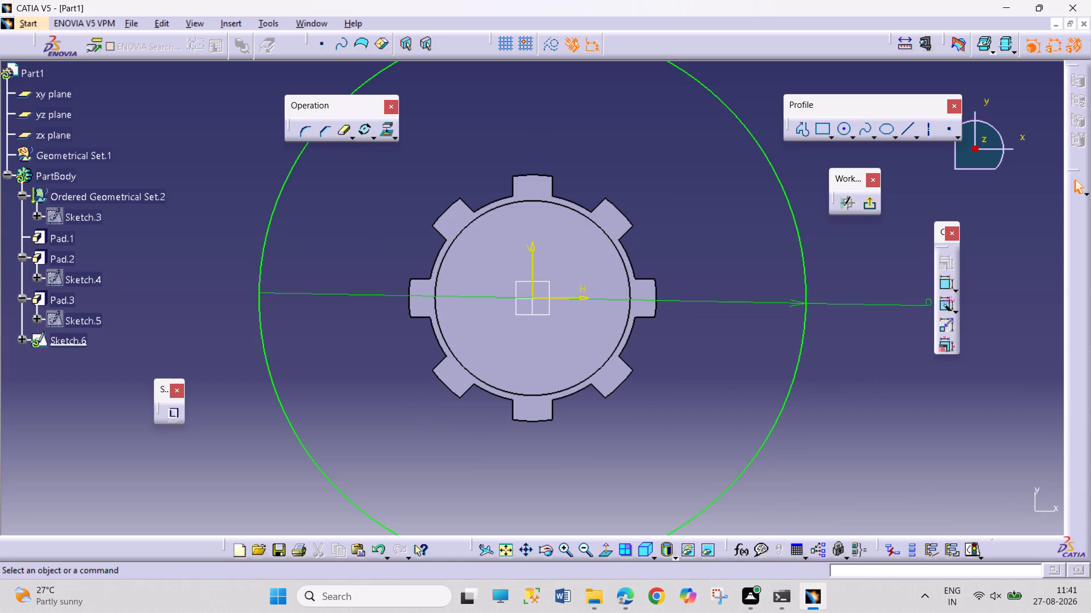
{"action": "left_click", "coordinate": [509, 552]}
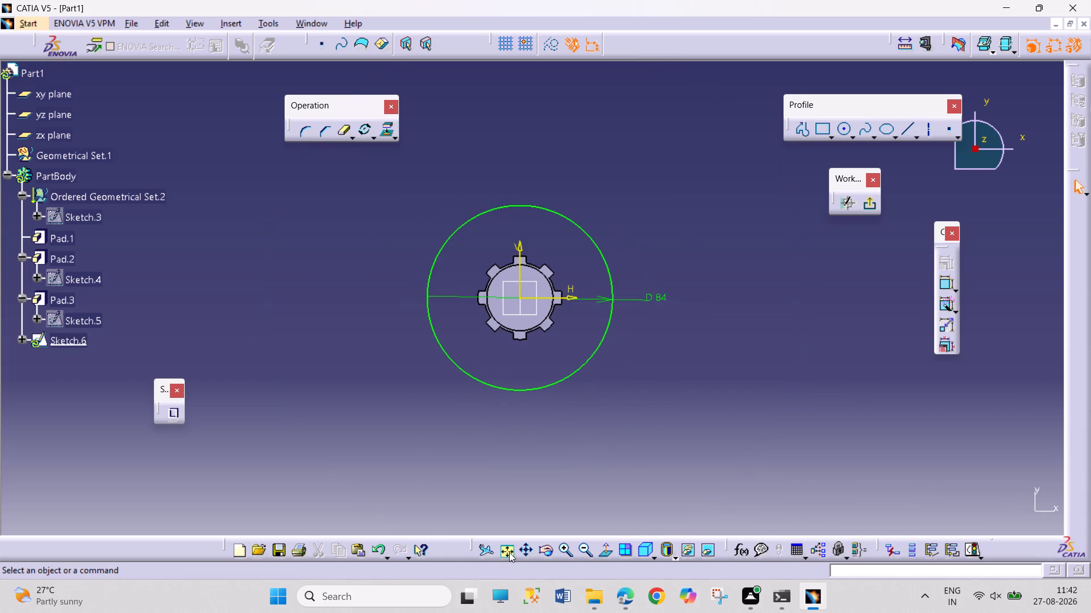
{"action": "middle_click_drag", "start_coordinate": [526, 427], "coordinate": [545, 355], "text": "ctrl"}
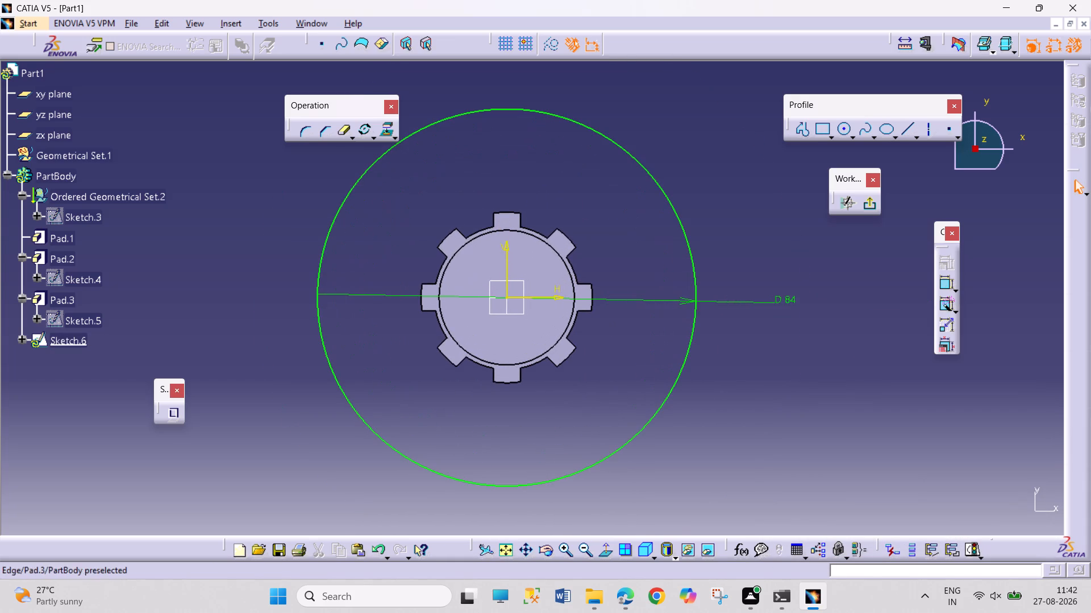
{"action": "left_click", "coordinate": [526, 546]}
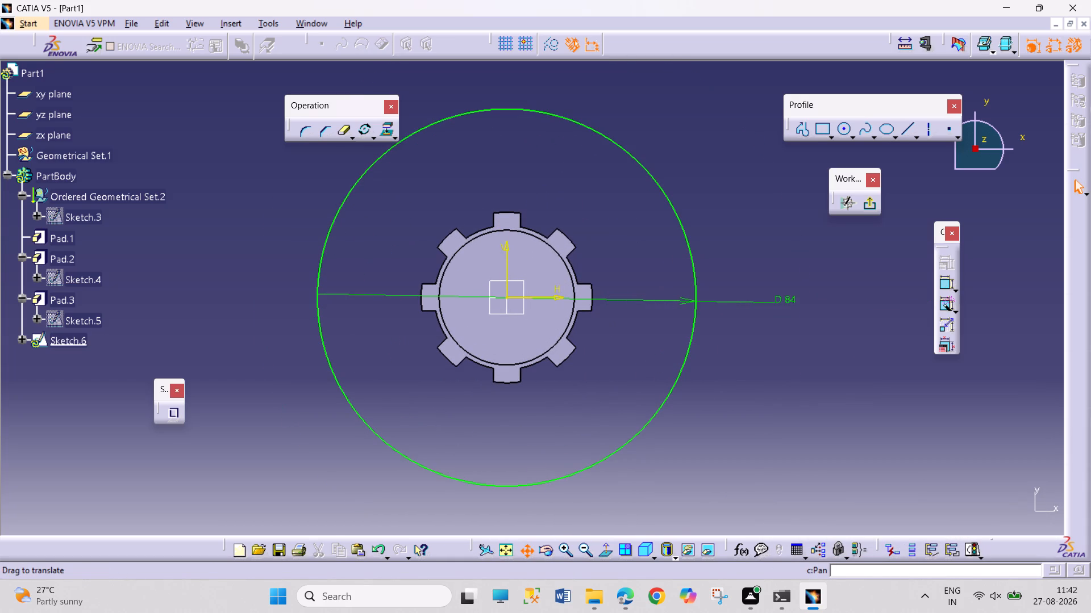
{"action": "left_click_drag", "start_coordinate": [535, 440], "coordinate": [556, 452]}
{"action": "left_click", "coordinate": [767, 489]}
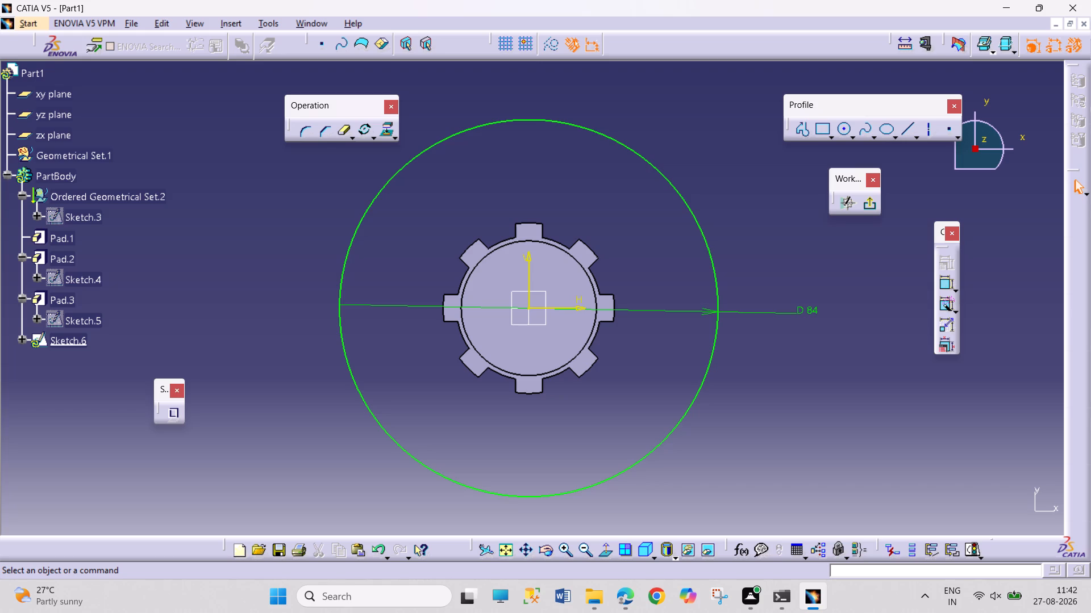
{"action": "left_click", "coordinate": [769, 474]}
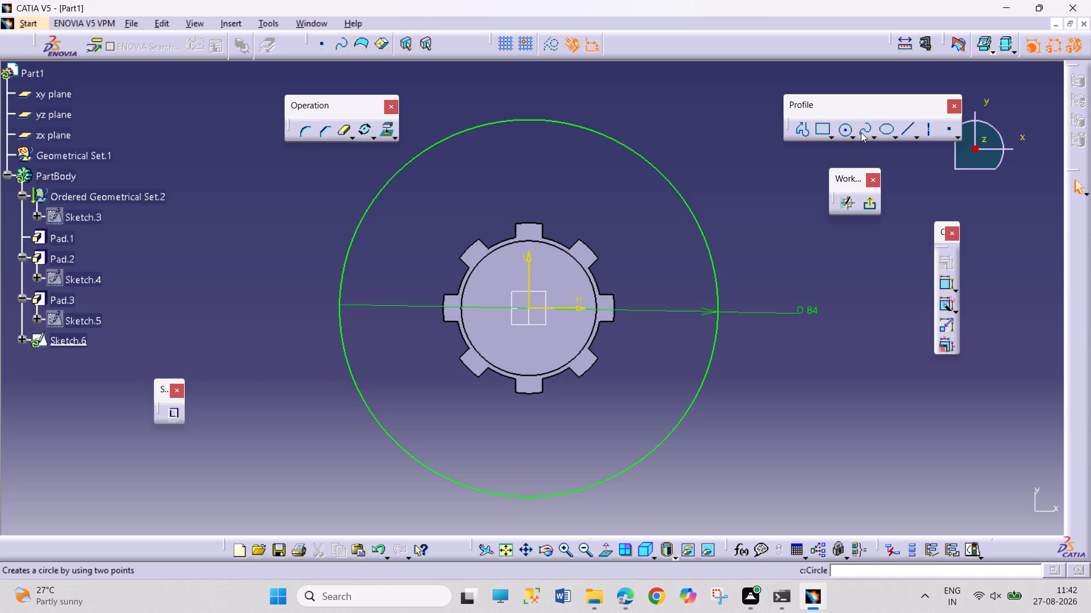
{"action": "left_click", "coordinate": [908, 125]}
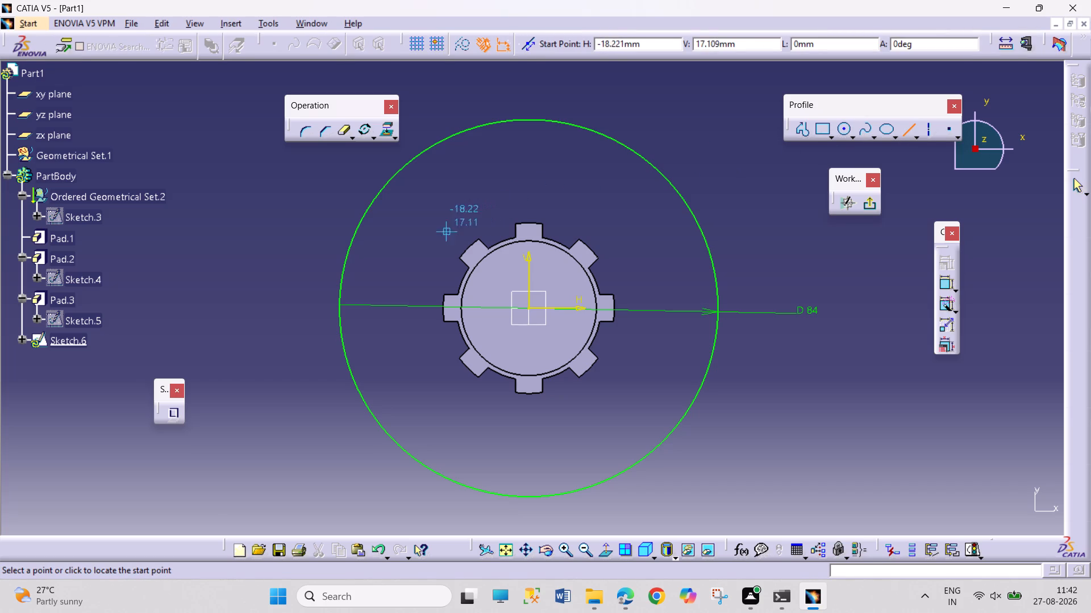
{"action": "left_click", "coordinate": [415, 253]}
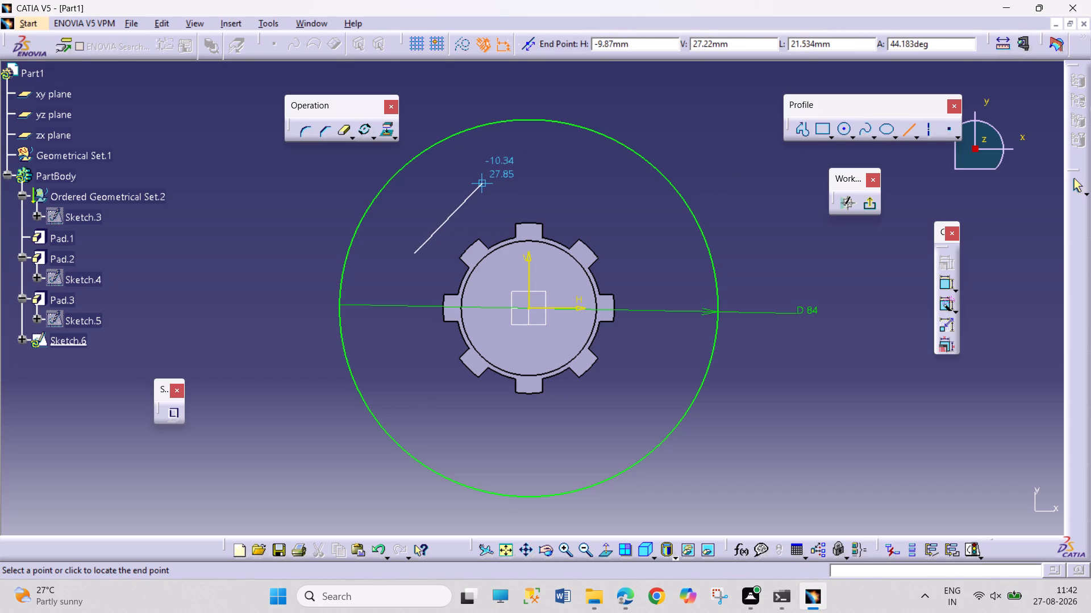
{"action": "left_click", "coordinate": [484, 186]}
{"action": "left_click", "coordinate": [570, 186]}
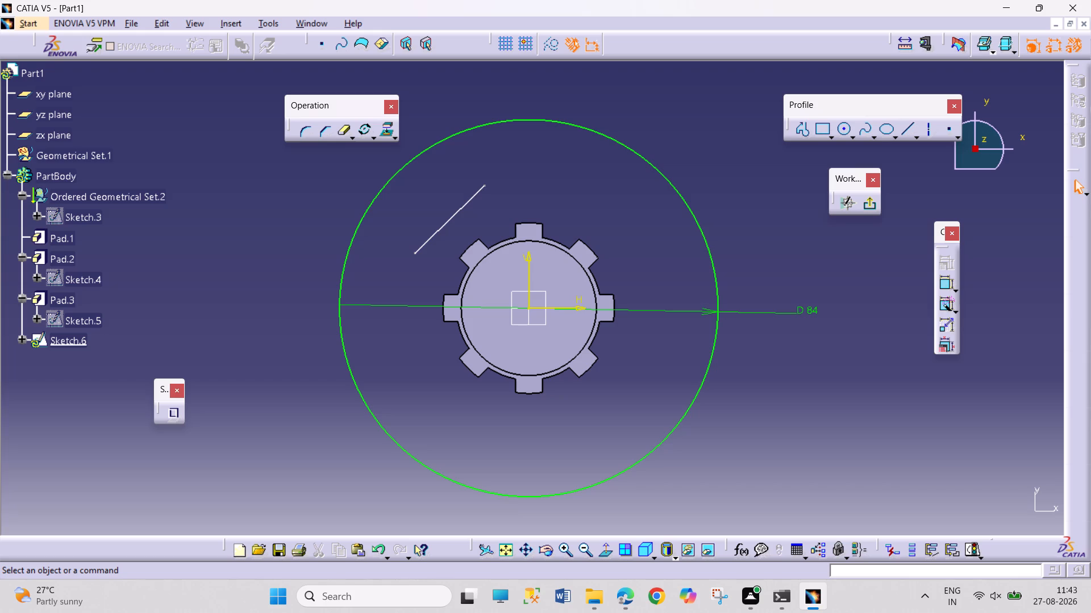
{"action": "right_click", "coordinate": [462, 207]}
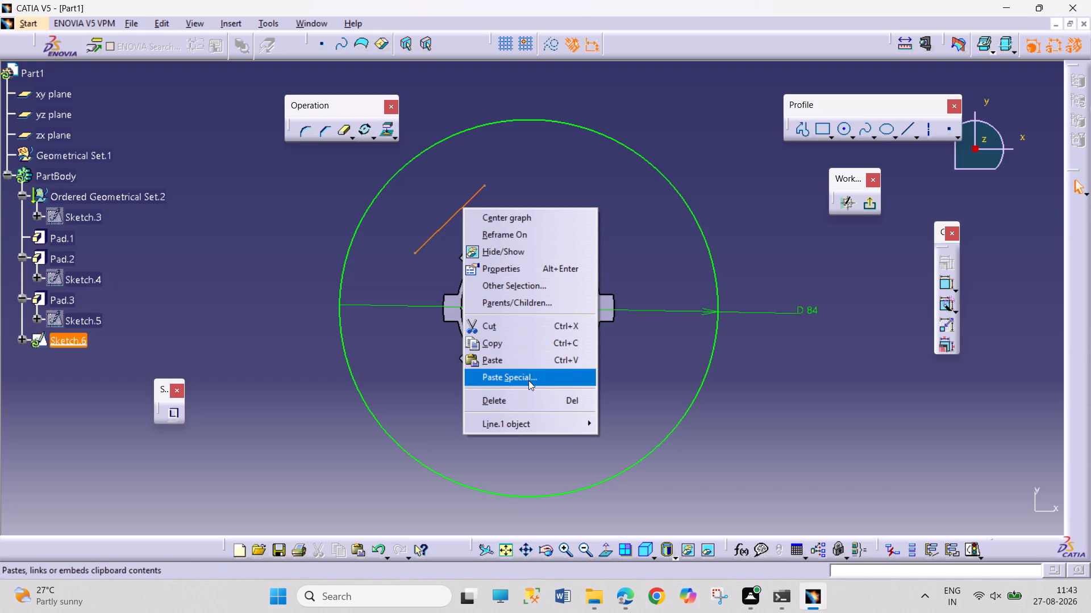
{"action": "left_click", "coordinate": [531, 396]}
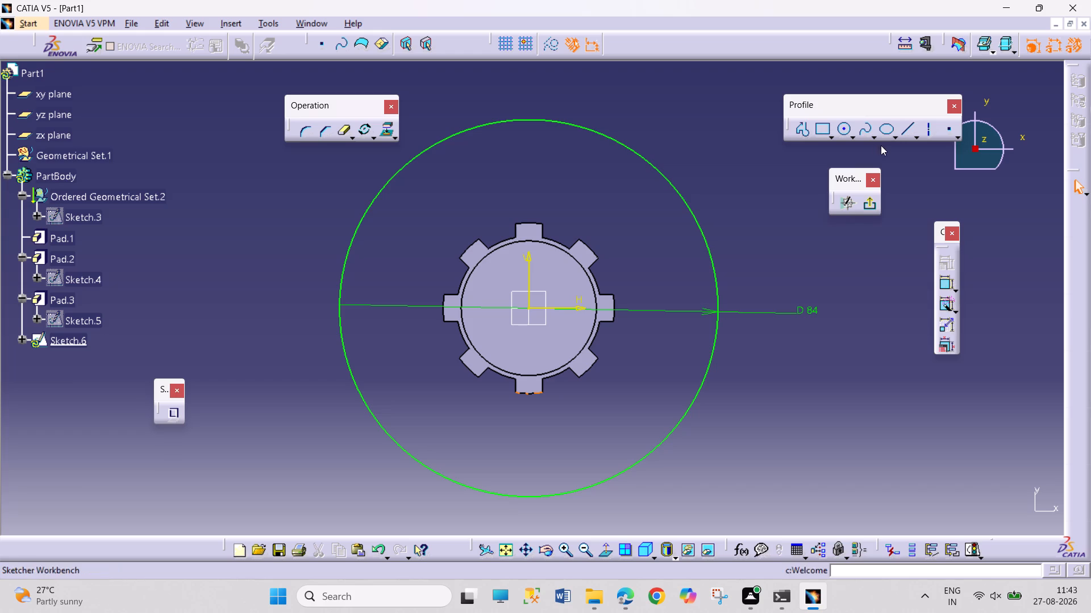
Sketch a horizontal line above the splined outline inside the 84 mm circle and dimension its distance from the horizontal axis to 31 mm.
{"action": "left_click", "coordinate": [907, 124]}
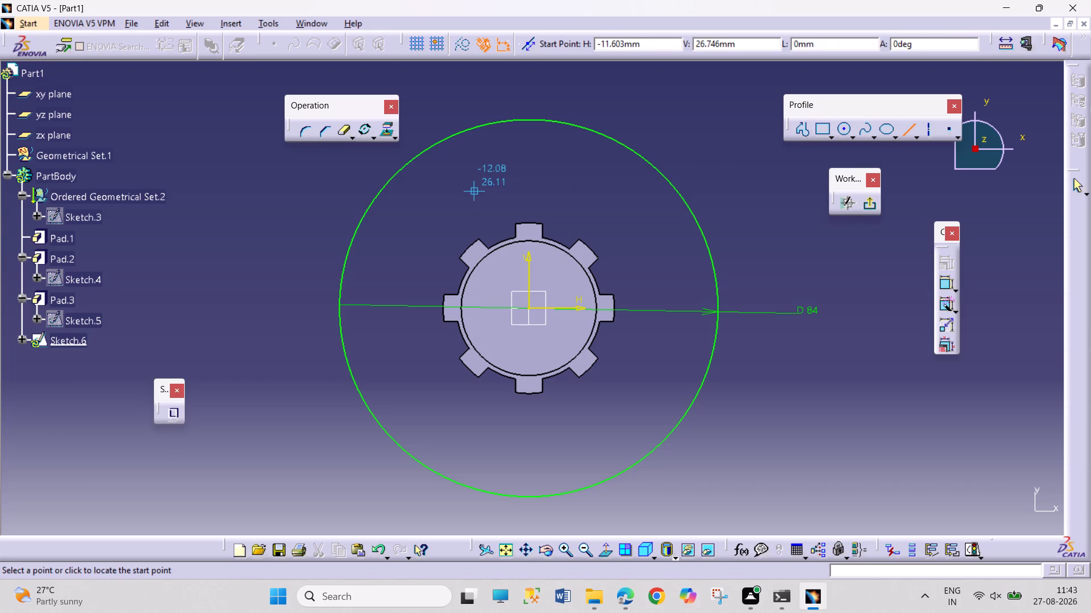
{"action": "left_click", "coordinate": [477, 188]}
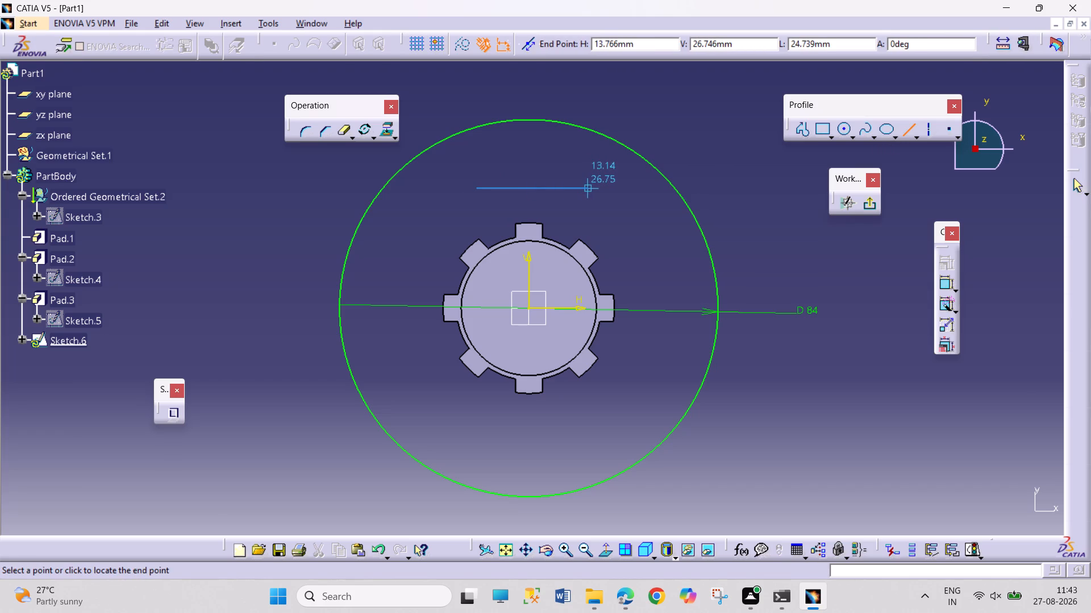
{"action": "left_click", "coordinate": [593, 186]}
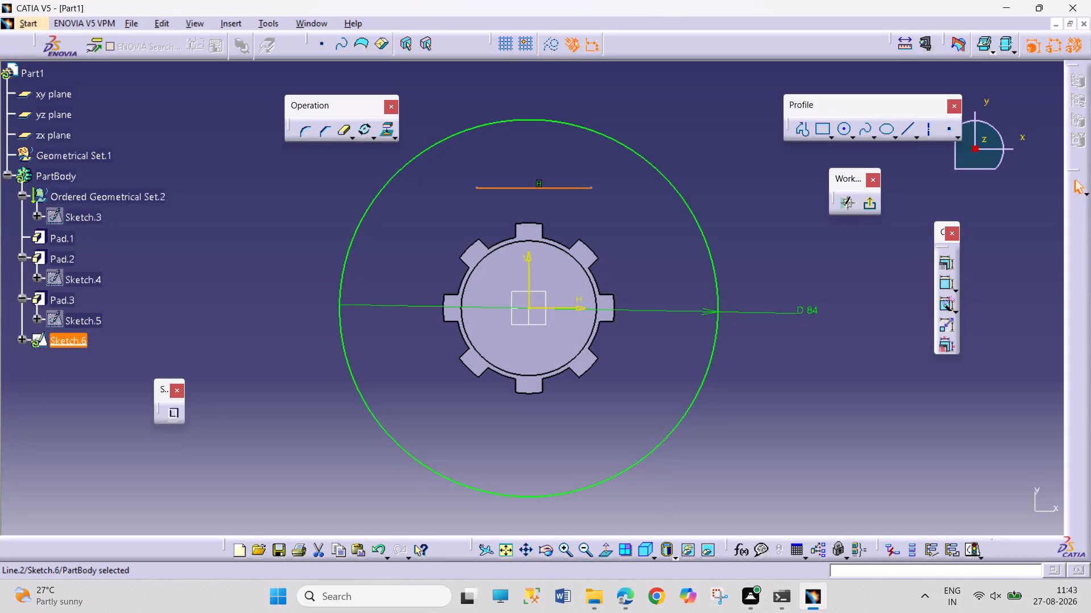
{"action": "left_click", "coordinate": [828, 436]}
{"action": "left_click", "coordinate": [946, 283]}
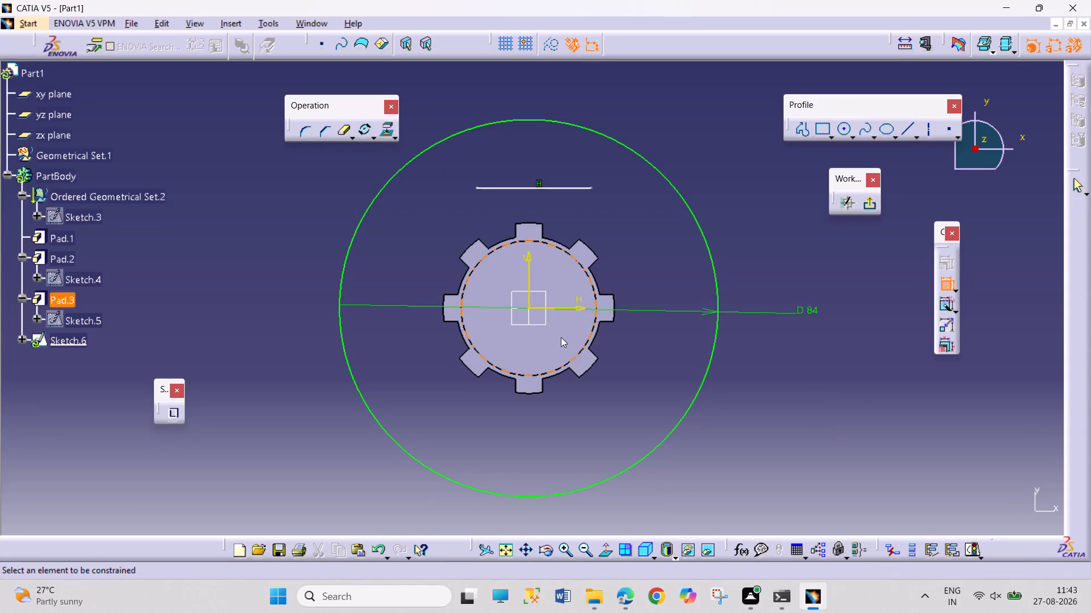
{"action": "left_click", "coordinate": [568, 309]}
{"action": "left_click_drag", "start_coordinate": [569, 189], "coordinate": [576, 192]}
{"action": "left_click", "coordinate": [758, 234]}
{"action": "double_click", "coordinate": [761, 233]}
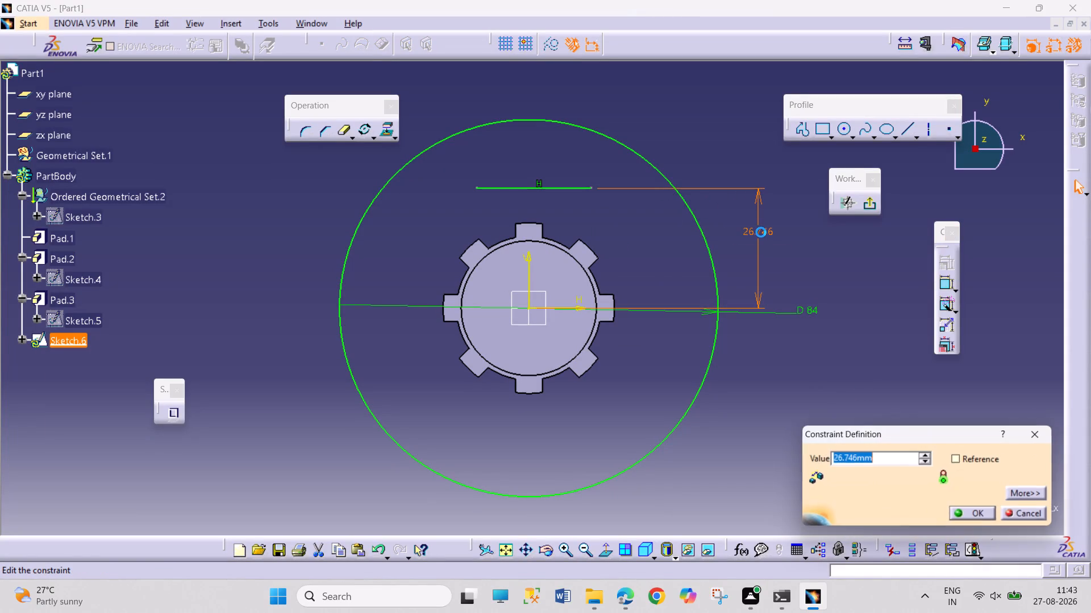
{"action": "type", "text": "31"}
{"action": "key", "text": "Return"}
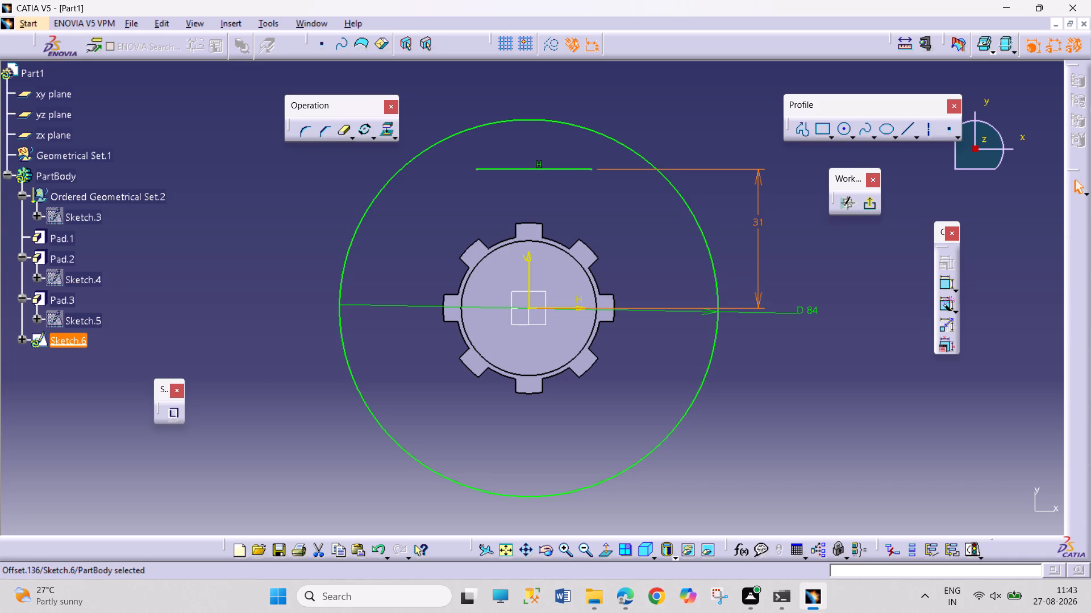
{"action": "left_click", "coordinate": [794, 379]}
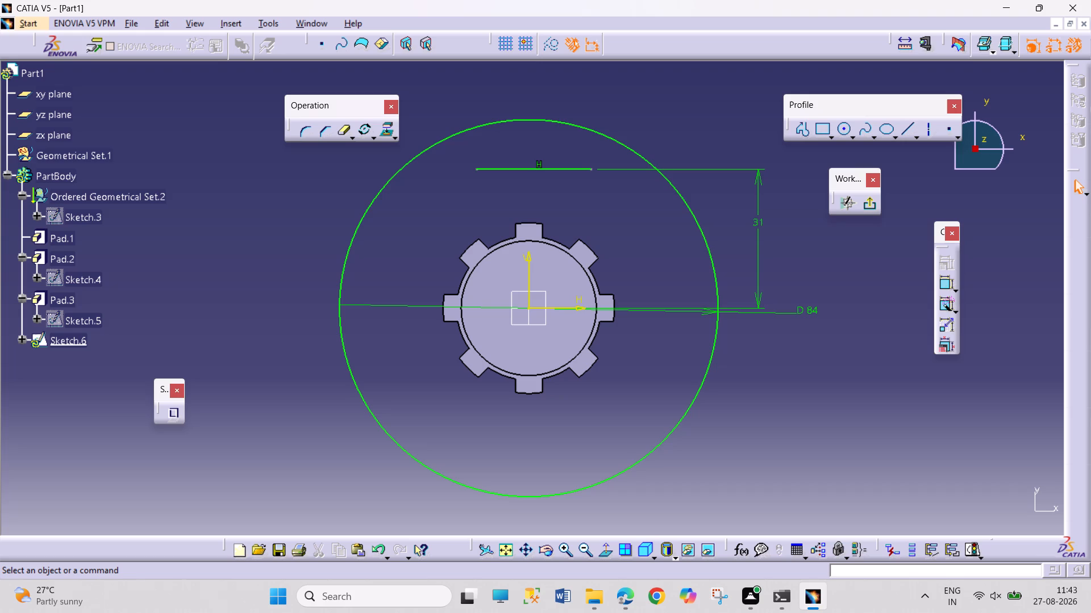
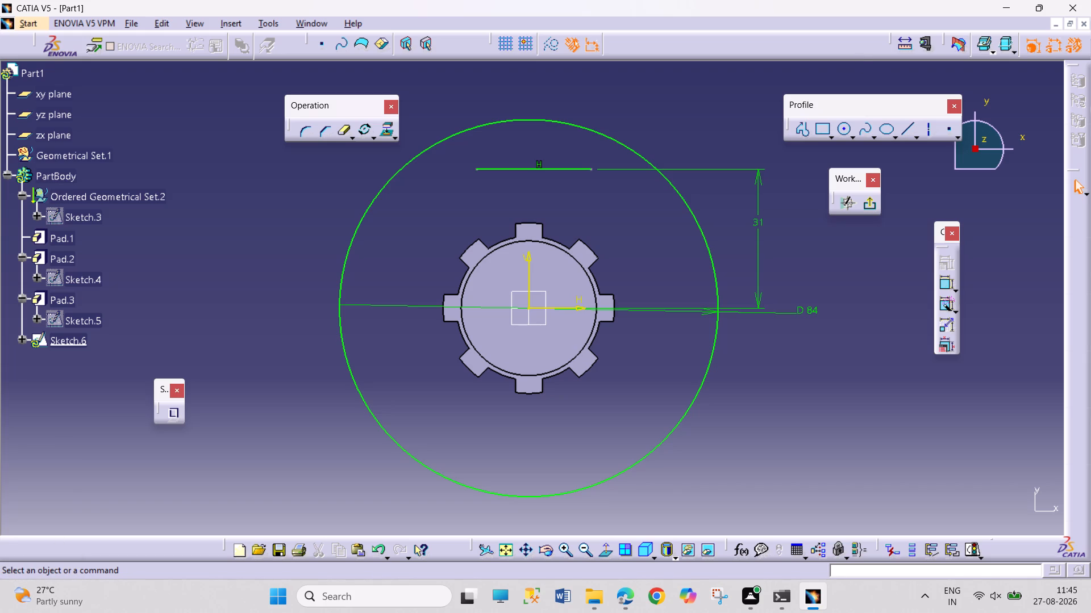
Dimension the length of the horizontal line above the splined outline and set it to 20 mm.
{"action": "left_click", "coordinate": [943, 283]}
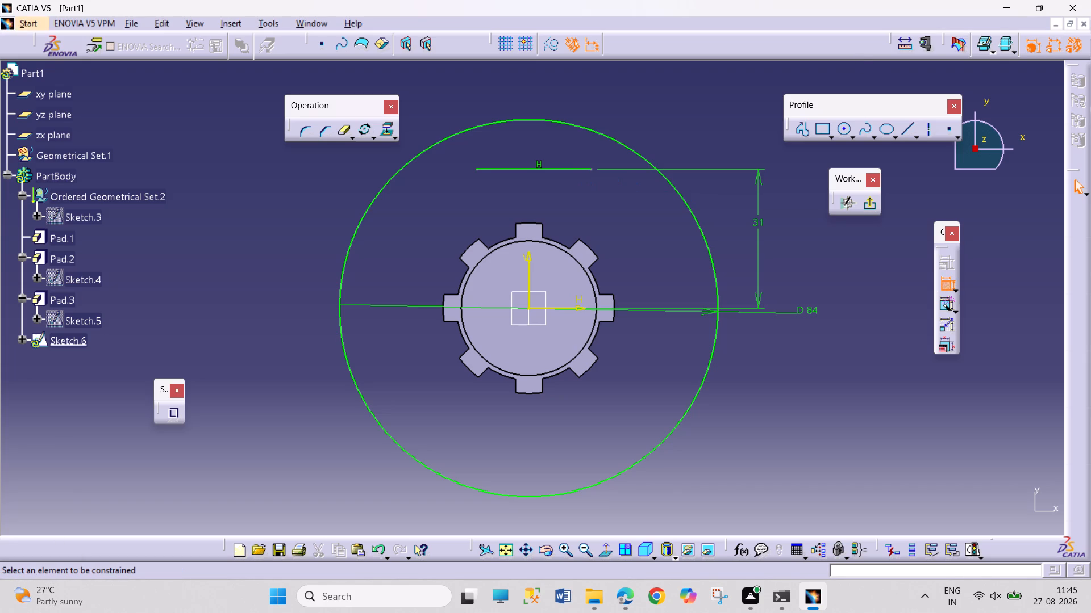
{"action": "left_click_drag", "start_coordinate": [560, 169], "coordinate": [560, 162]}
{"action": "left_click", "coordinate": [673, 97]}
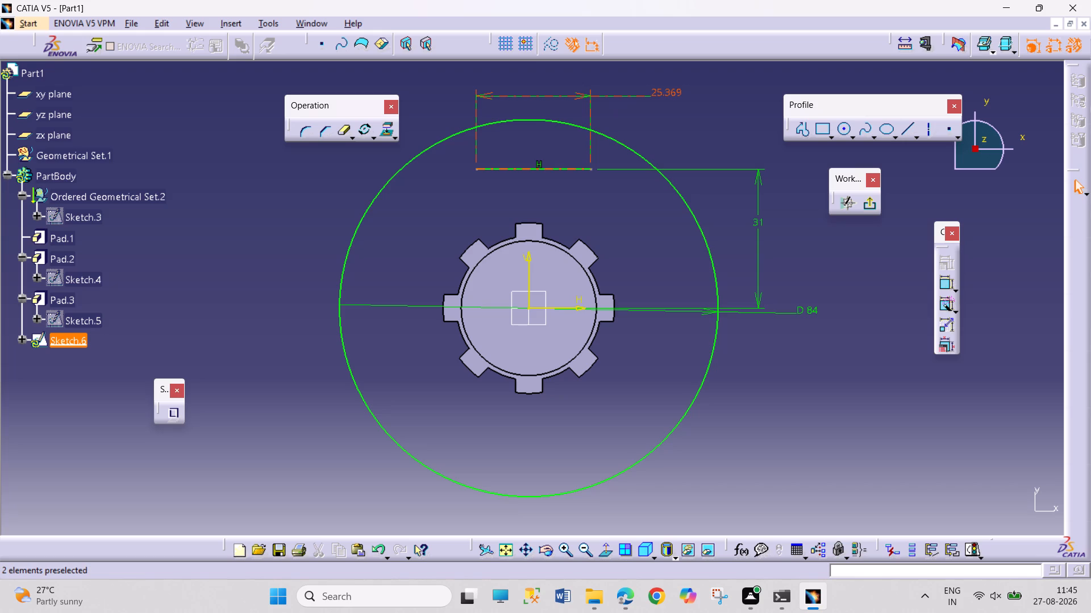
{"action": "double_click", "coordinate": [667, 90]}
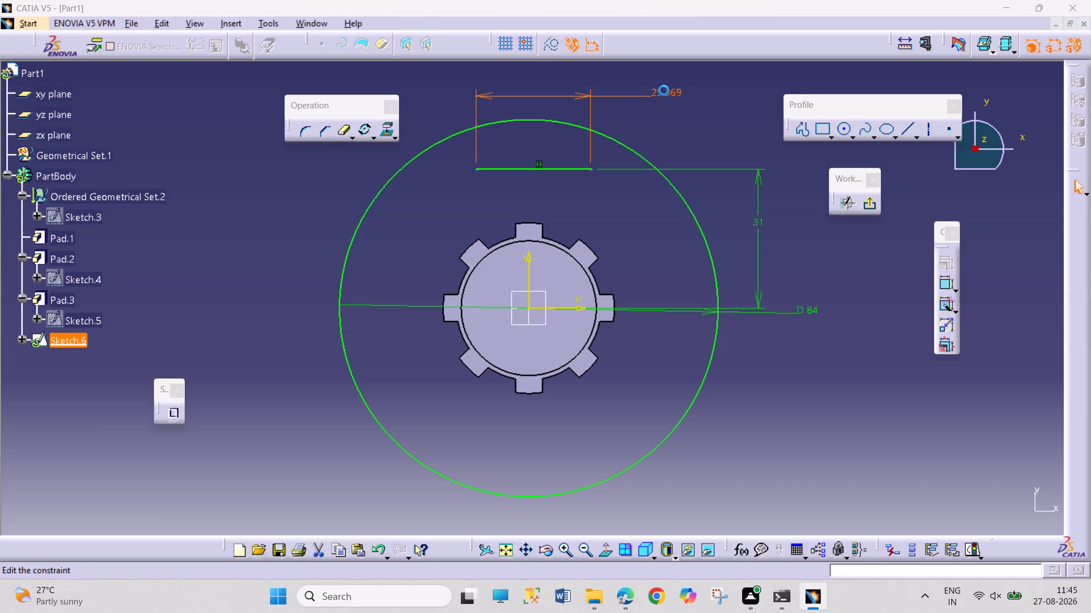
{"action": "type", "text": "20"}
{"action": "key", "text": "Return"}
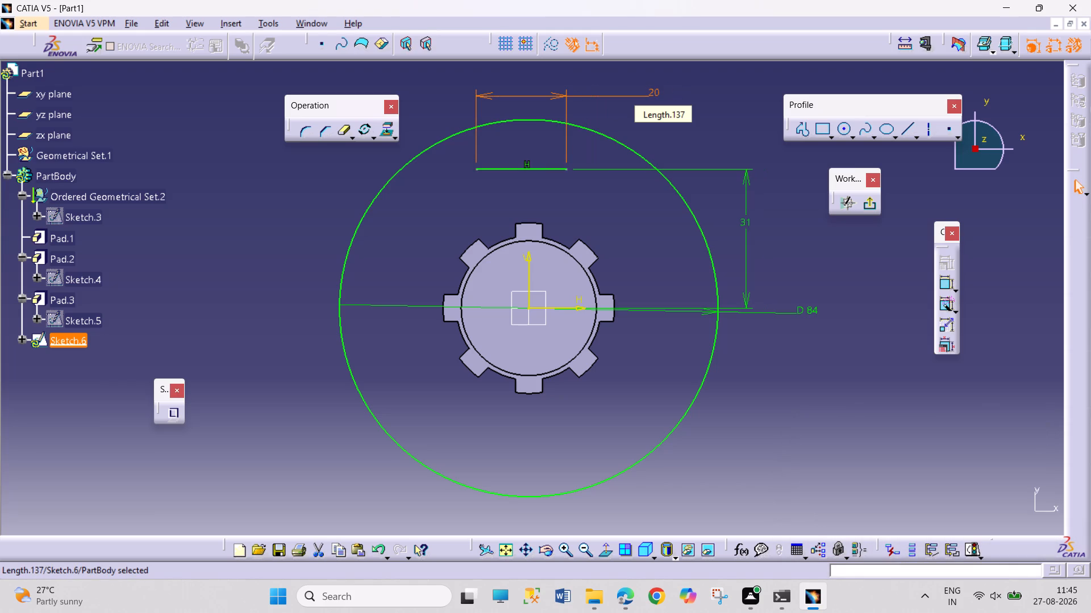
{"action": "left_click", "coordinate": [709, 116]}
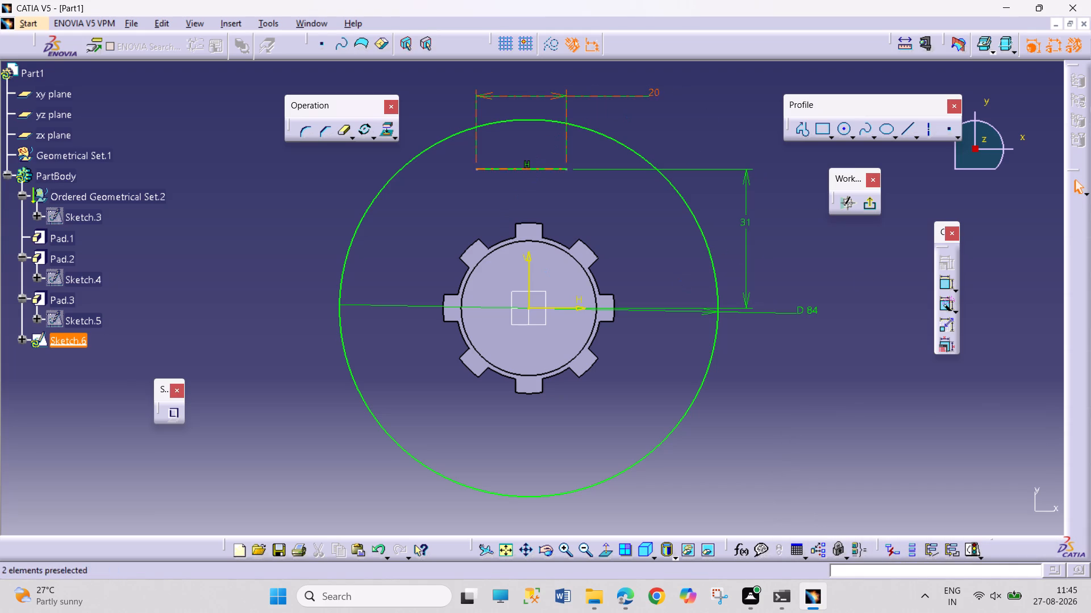
Undo the horizontal line and its length and distance dimensions, keeping only the dimensioned 84 mm circle in the sketch.
{"action": "double_click", "coordinate": [657, 91]}
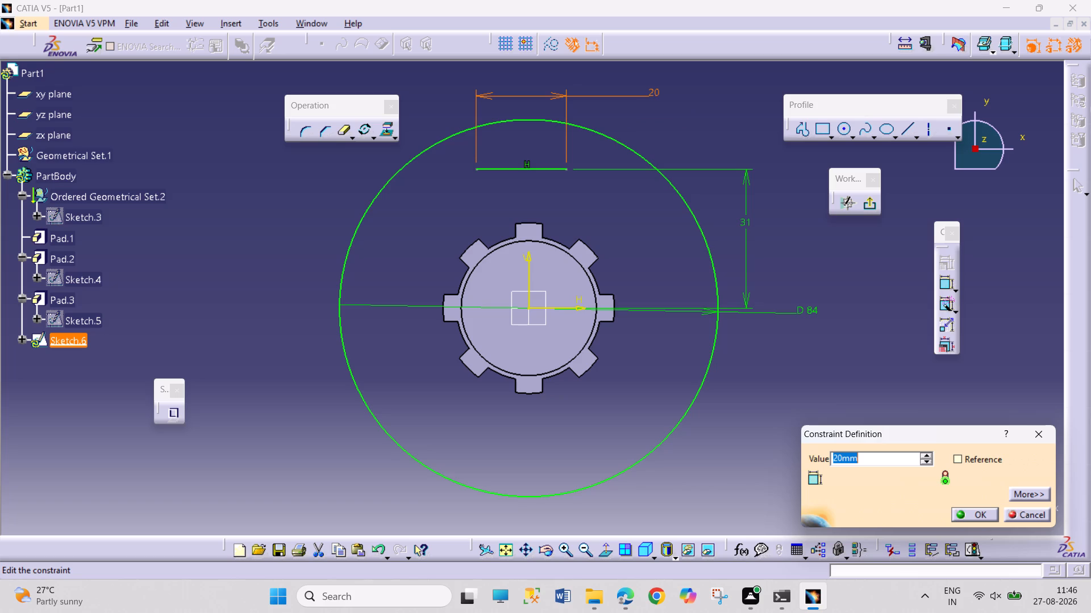
{"action": "key", "text": "Escape"}
{"action": "key", "text": "Escape"}
{"action": "key", "text": "ctrl+z"}
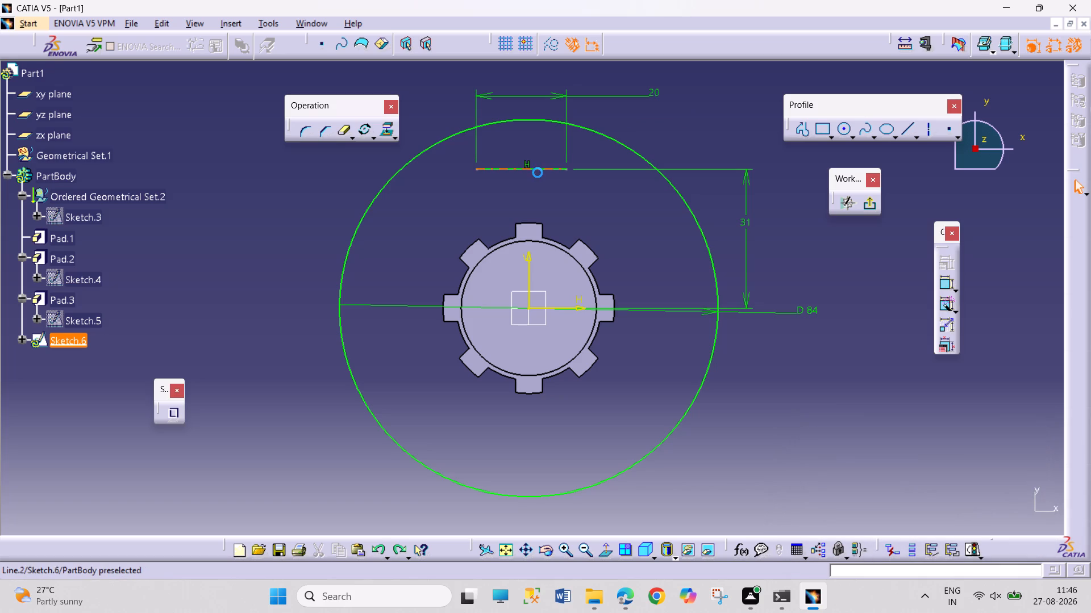
{"action": "key", "text": "ctrl+z"}
{"action": "key", "text": "ctrl+z"}
{"action": "key", "text": "ctrl+z"}
{"action": "key", "text": "ctrl+z"}
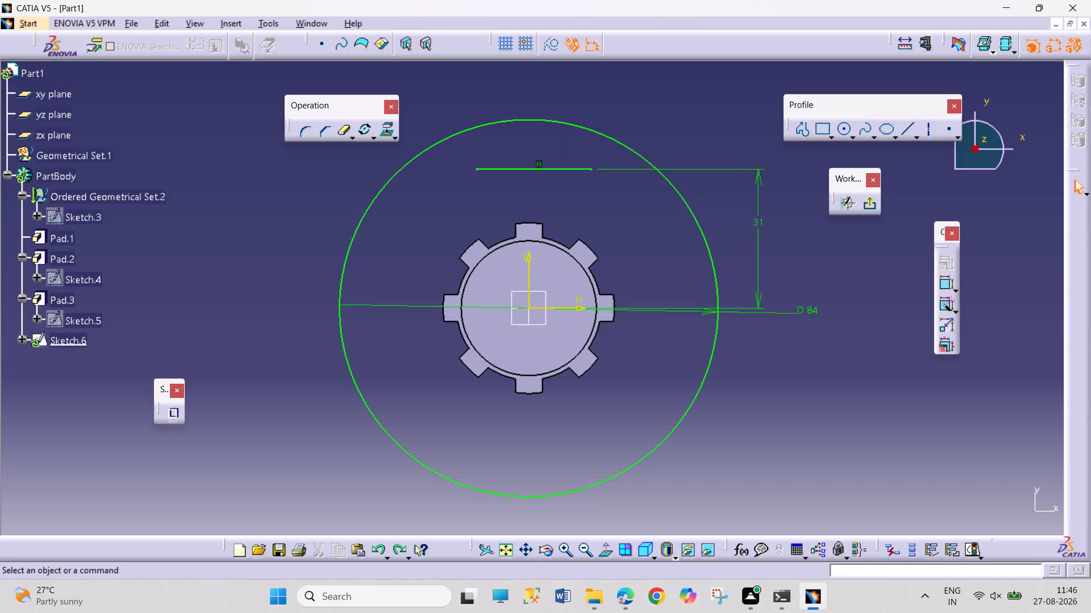
{"action": "key", "text": "ctrl+z"}
{"action": "key", "text": "ctrl+z"}
{"action": "key", "text": "ctrl+z"}
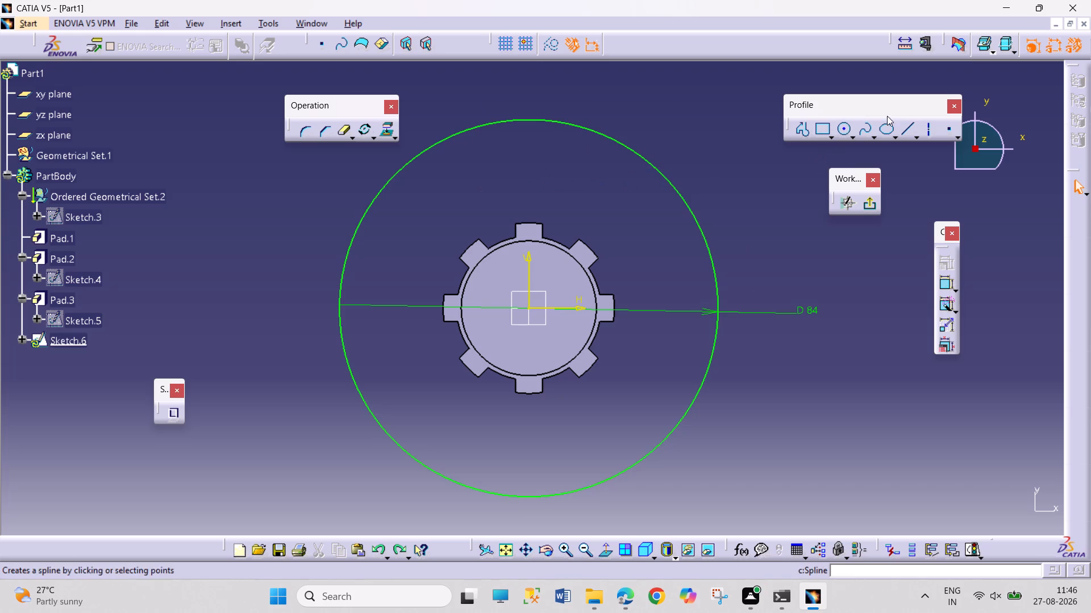
Sketch a small circle centred on the vertical axis between the splined outline and the 84 mm circle, and dimension its diameter to 8 mm.
{"action": "left_click", "coordinate": [845, 133]}
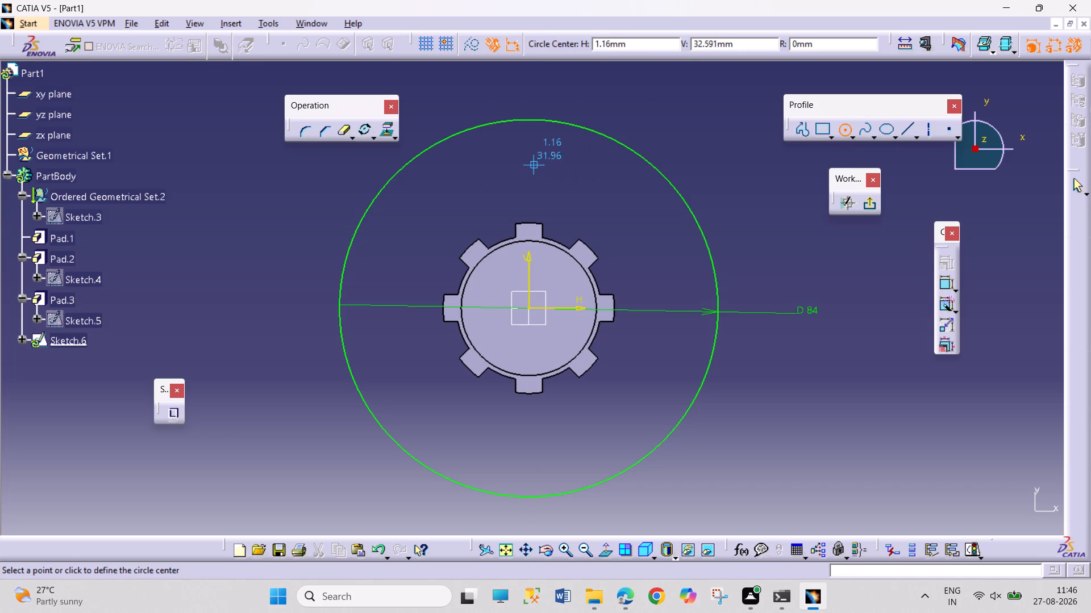
{"action": "left_click", "coordinate": [530, 161]}
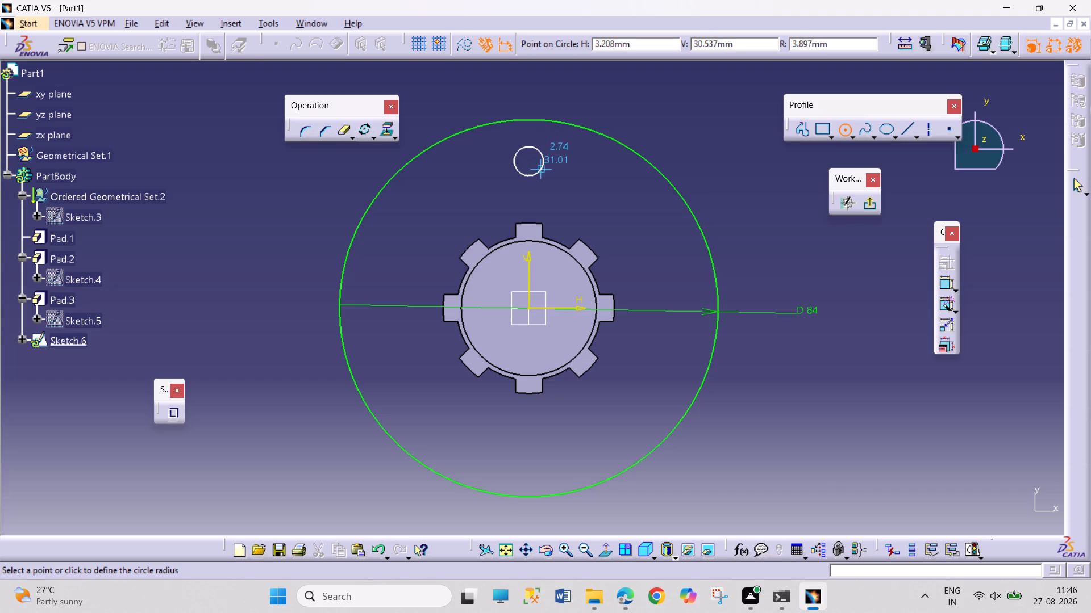
{"action": "left_click", "coordinate": [543, 171]}
{"action": "left_click", "coordinate": [944, 287]}
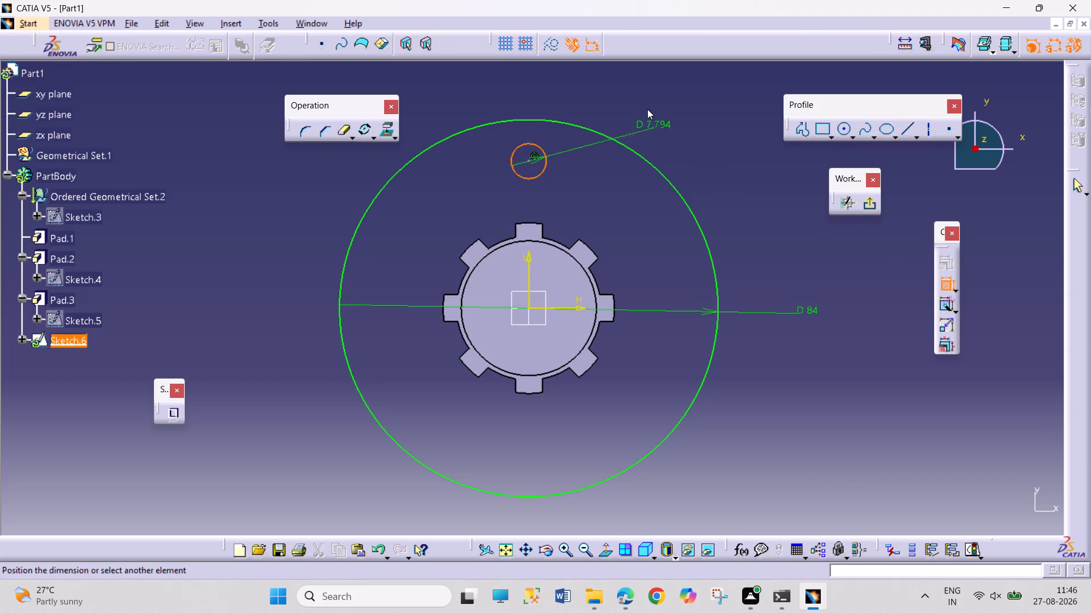
{"action": "left_click", "coordinate": [647, 108]}
{"action": "double_click", "coordinate": [648, 107]}
{"action": "key", "text": "8"}
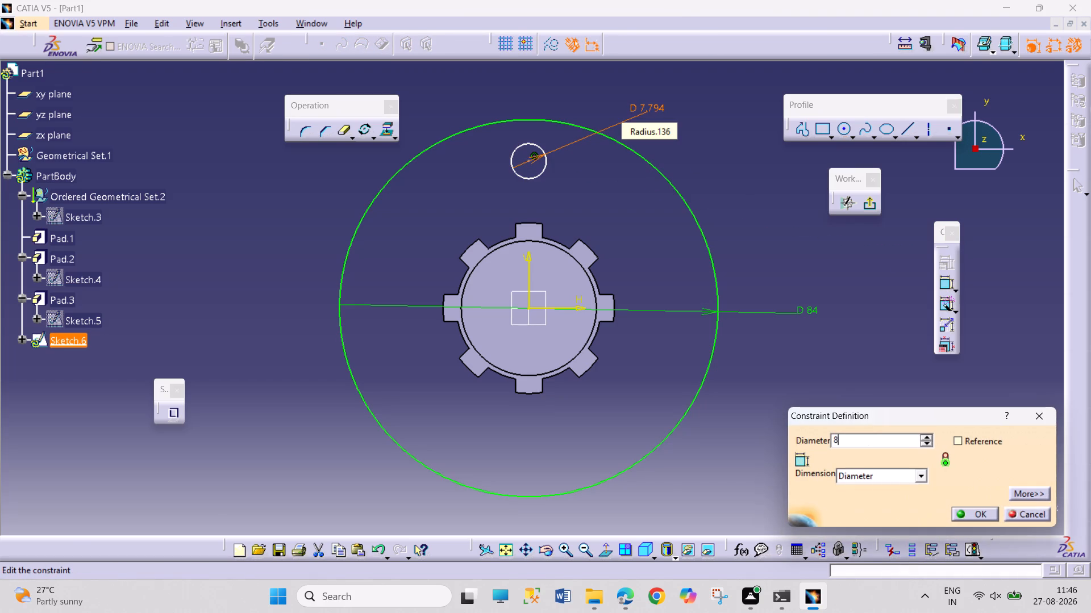
{"action": "key", "text": "Return"}
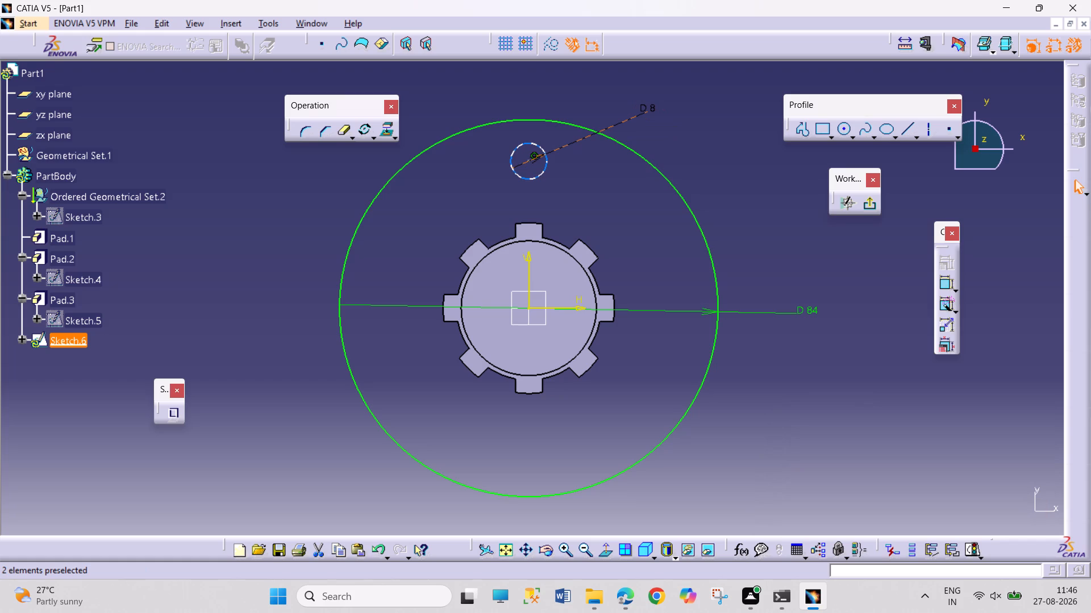
Sketch a circle centred on the origin inside the 84 mm circle and dimension its diameter to 68 mm.
{"action": "left_click", "coordinate": [842, 135]}
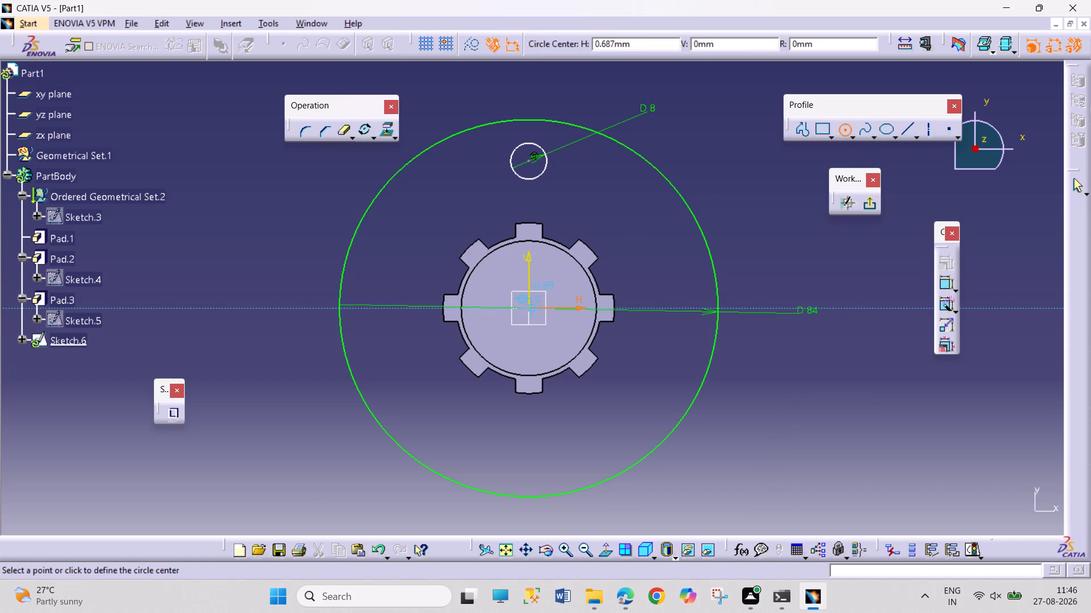
{"action": "left_click", "coordinate": [530, 310]}
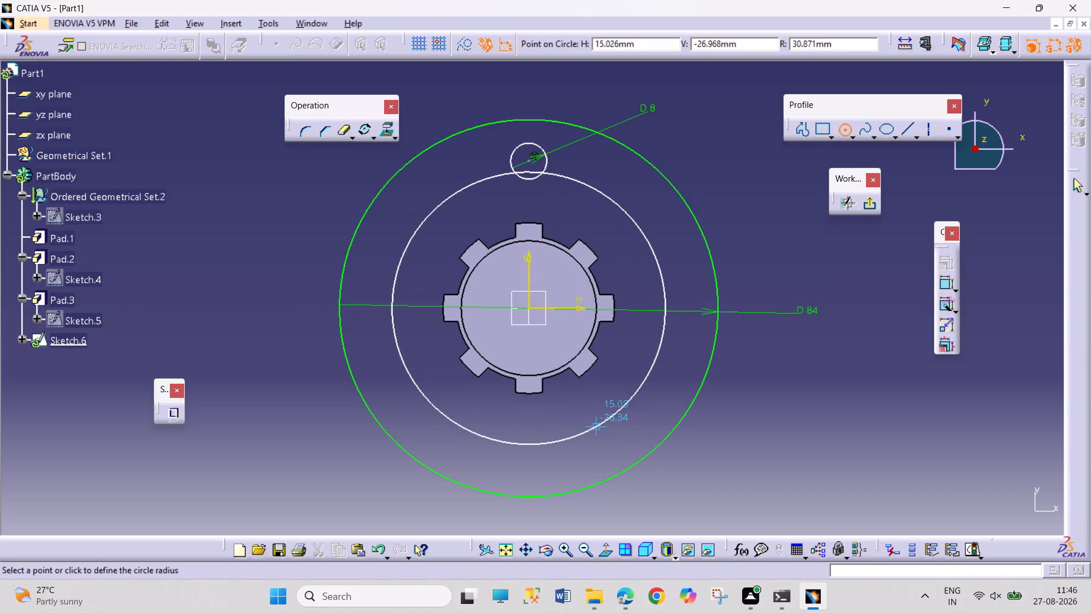
{"action": "left_click", "coordinate": [608, 439]}
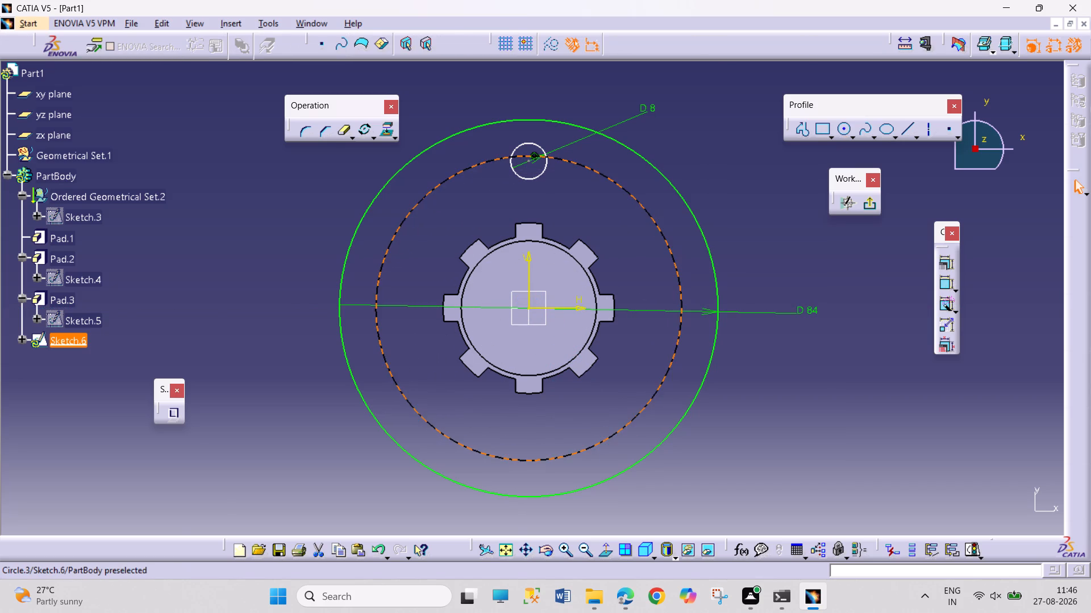
{"action": "left_click", "coordinate": [940, 287]}
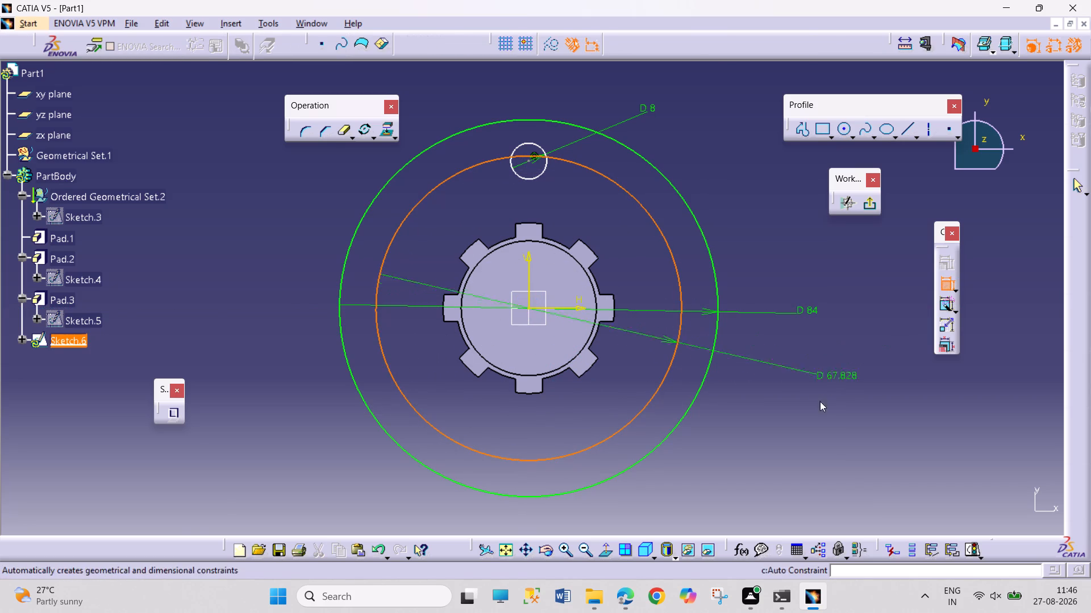
{"action": "left_click", "coordinate": [772, 441]}
{"action": "double_click", "coordinate": [789, 433]}
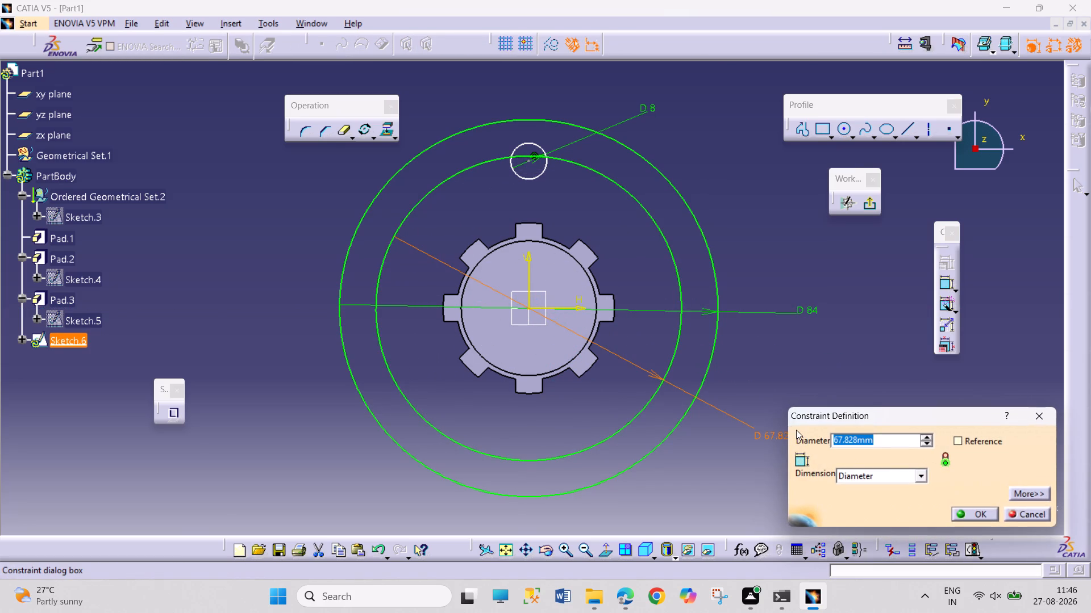
{"action": "type", "text": "65"}
{"action": "key", "text": "BackSpace"}
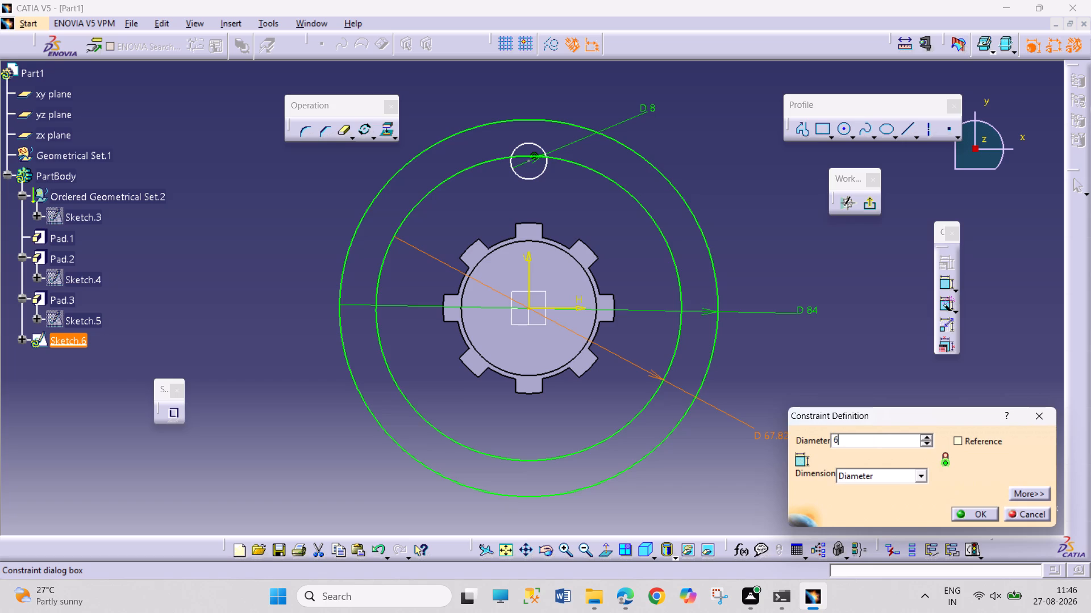
{"action": "key", "text": "8"}
{"action": "key", "text": "Return"}
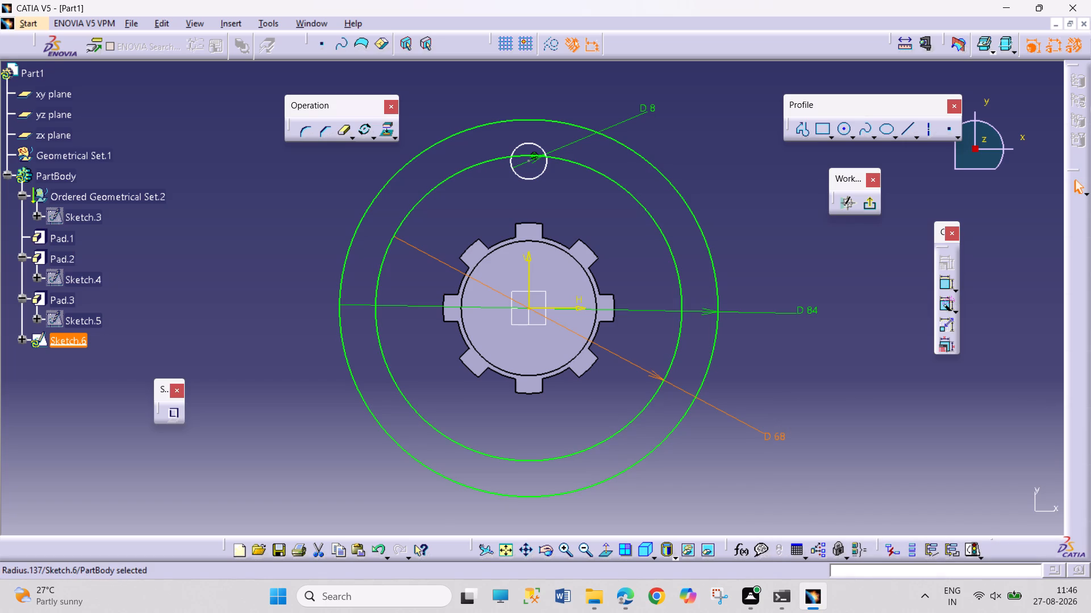
Constrain the centre of the 8 mm circle to be coincident with the 68 mm circle.
{"action": "left_click", "coordinate": [596, 215]}
{"action": "left_click", "coordinate": [530, 162]}
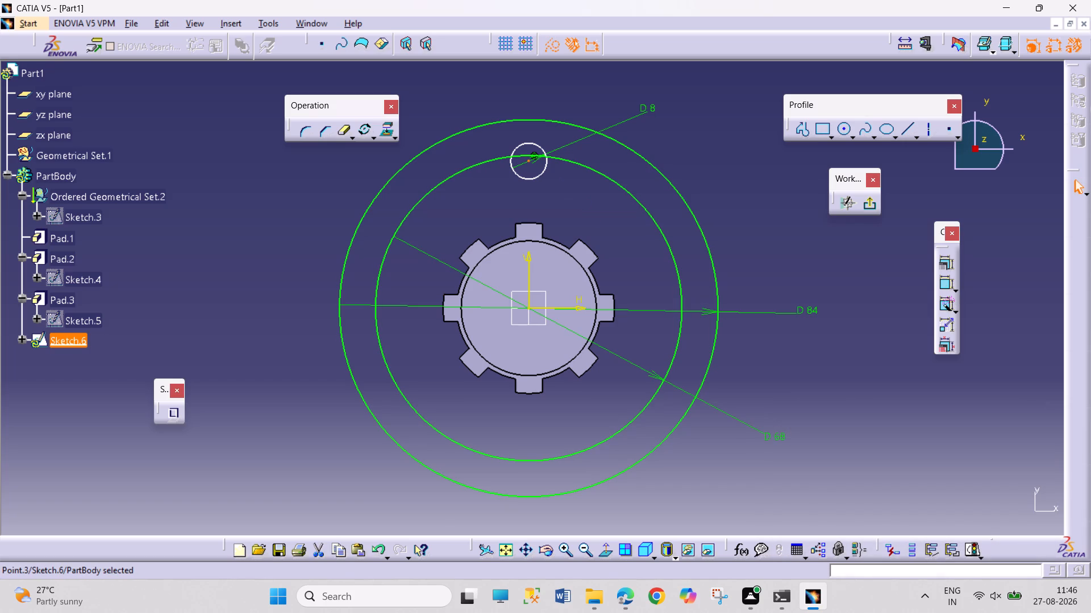
{"action": "left_click", "coordinate": [488, 158], "text": "ctrl"}
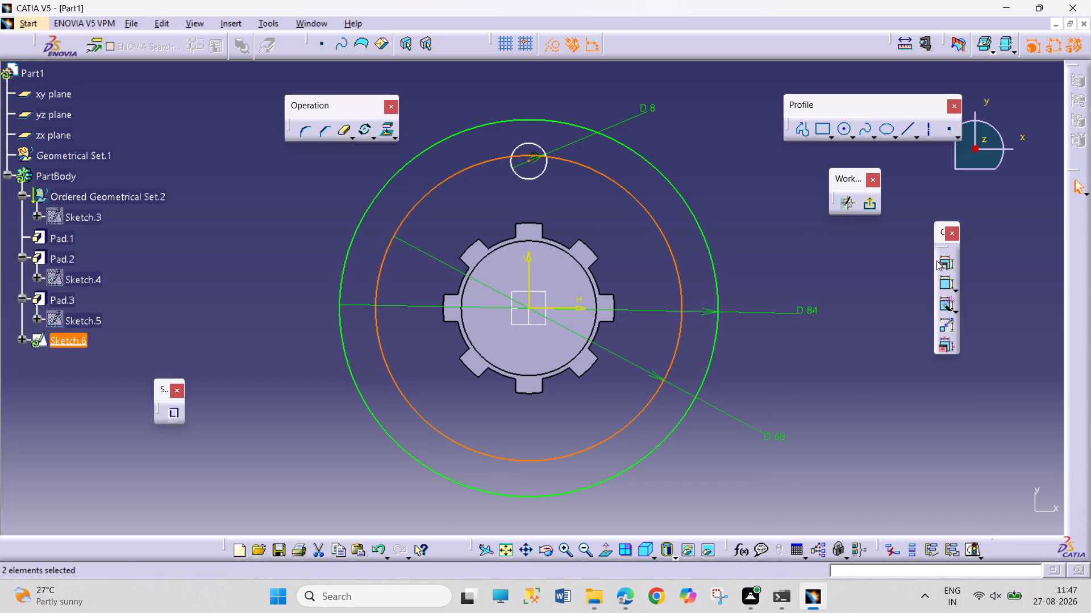
{"action": "left_click", "coordinate": [940, 262]}
{"action": "left_click", "coordinate": [1006, 381]}
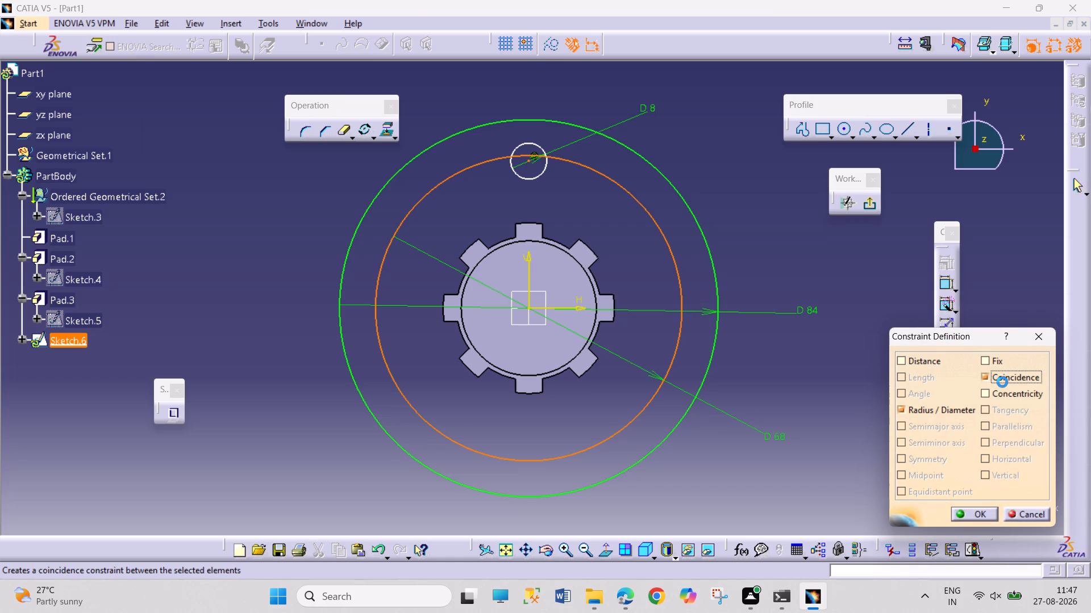
{"action": "left_click", "coordinate": [973, 510]}
{"action": "left_click", "coordinate": [896, 441]}
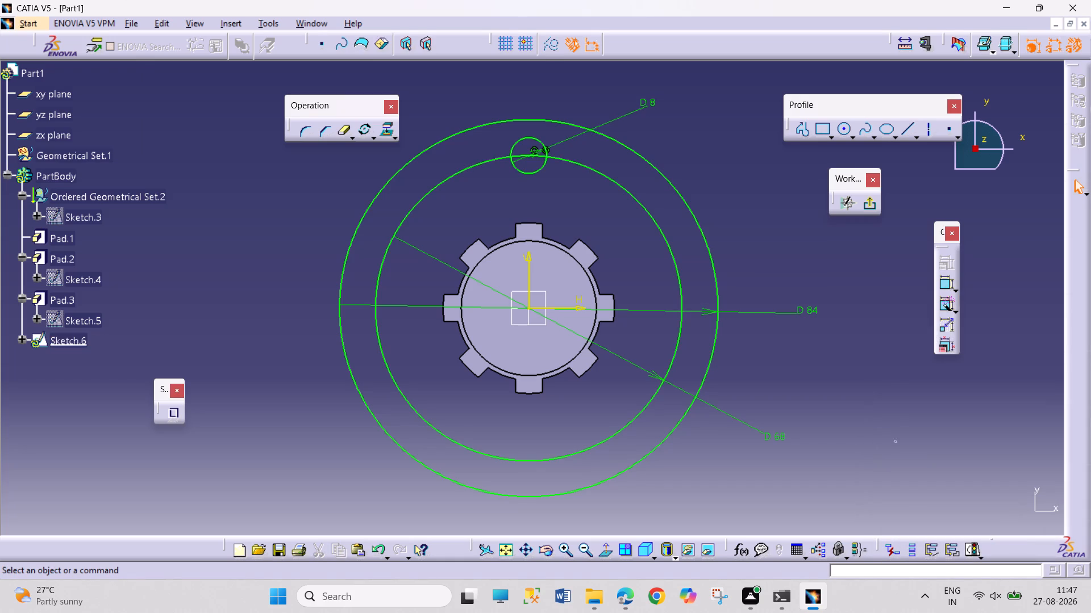
Convert the 68 mm circle into a construction element.
{"action": "left_click", "coordinate": [681, 335]}
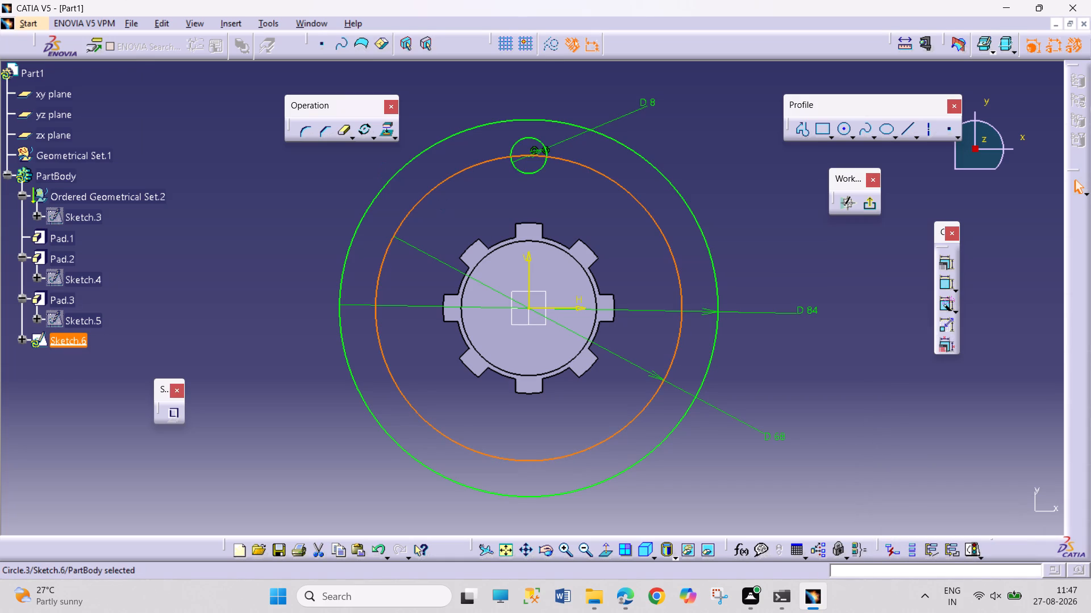
{"action": "left_click", "coordinate": [548, 44]}
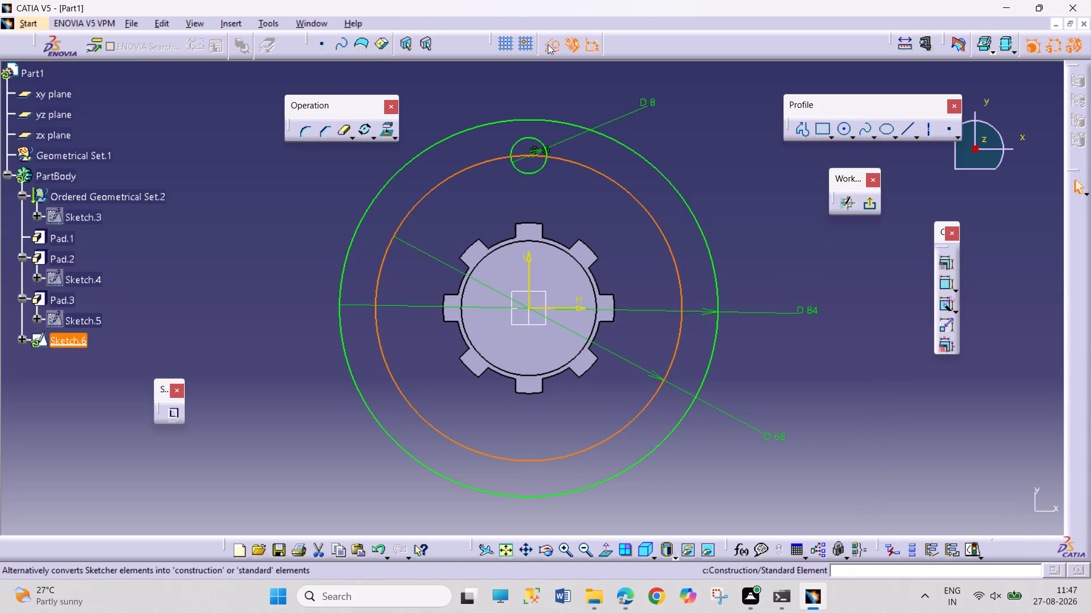
{"action": "left_click", "coordinate": [788, 178]}
{"action": "left_click", "coordinate": [556, 53]}
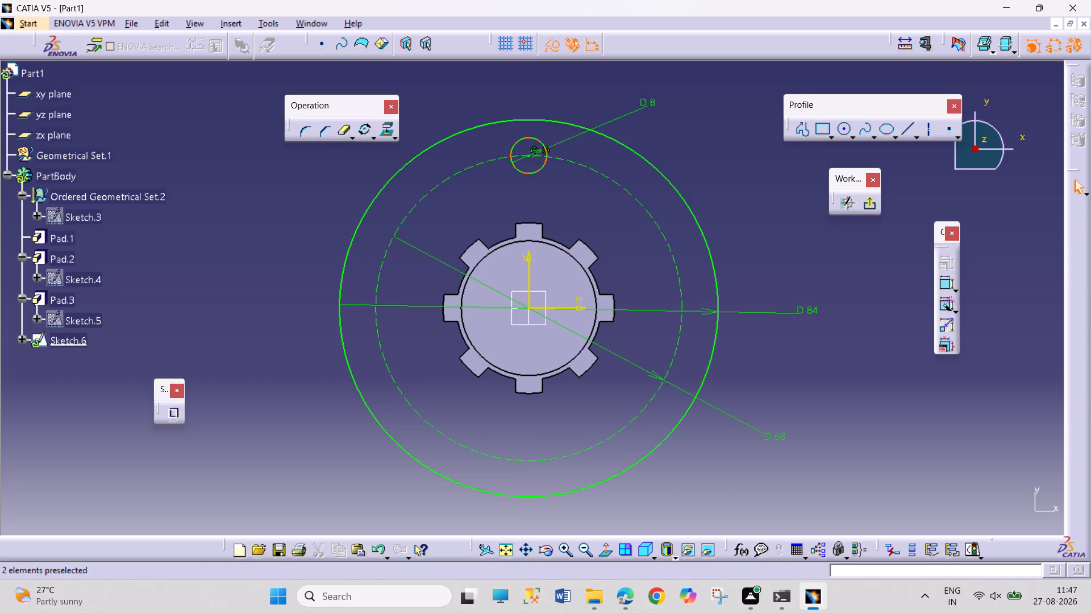
{"action": "left_click", "coordinate": [548, 49]}
{"action": "left_click", "coordinate": [764, 165]}
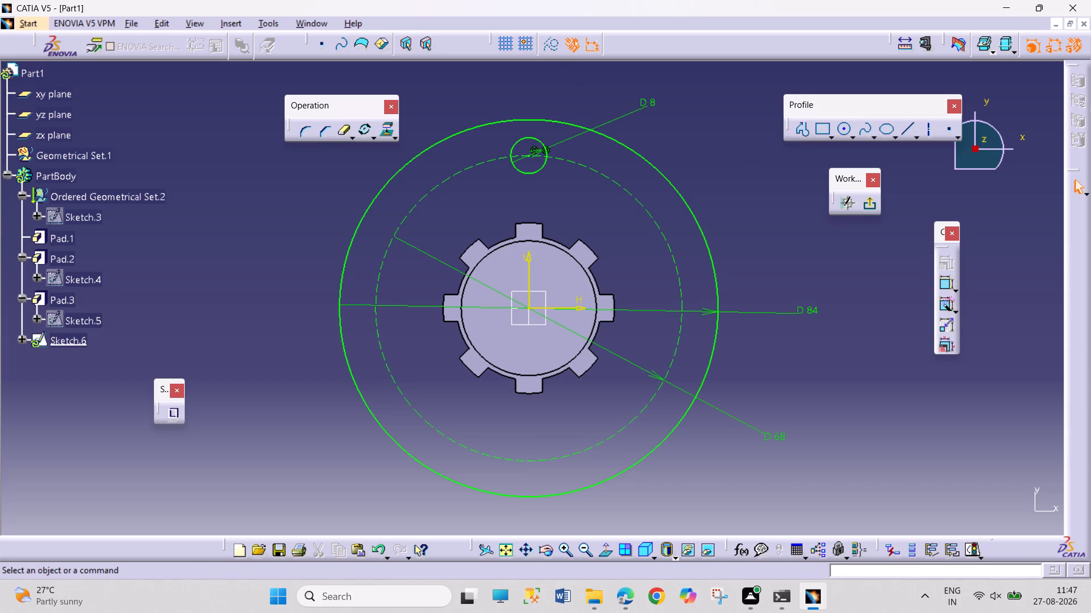
Rotate the 8 mm circle about the origin in duplicate mode with 3 instances at an angle of 90 degrees.
{"action": "left_click", "coordinate": [539, 171]}
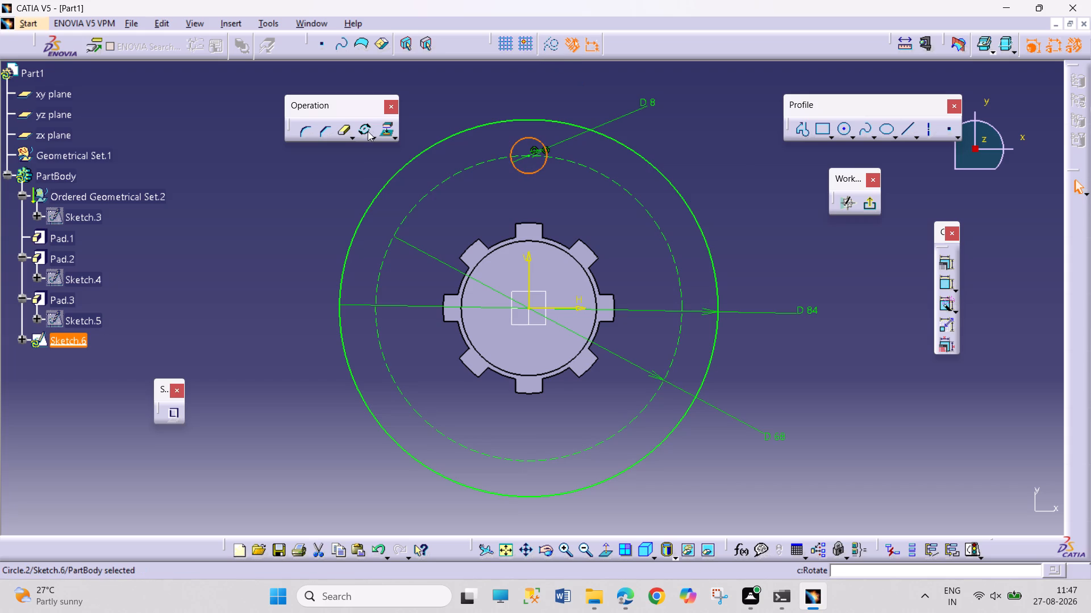
{"action": "left_click", "coordinate": [368, 131]}
{"action": "key", "text": "3"}
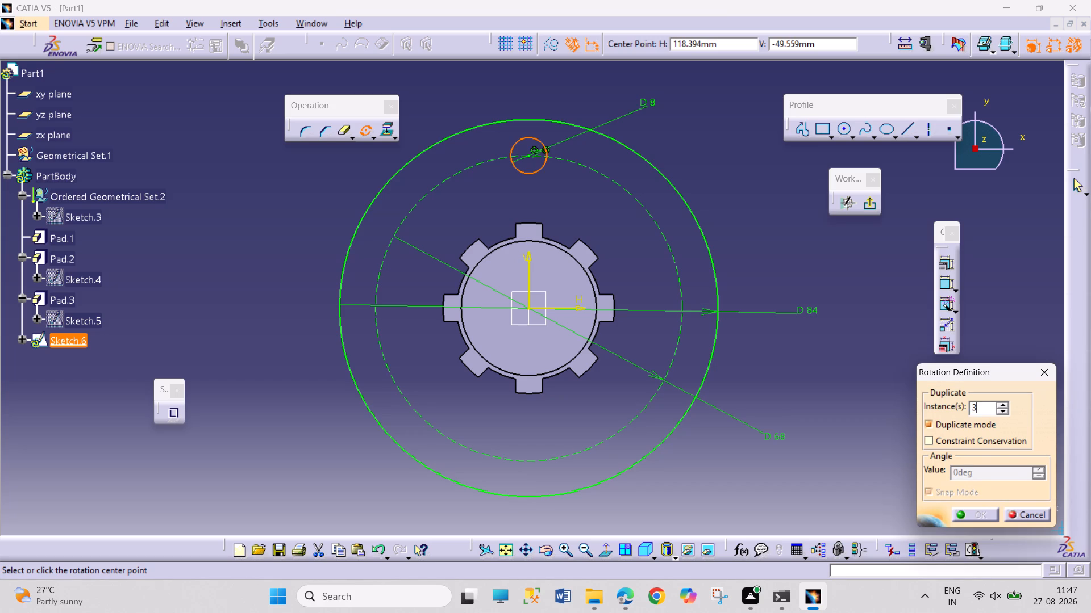
{"action": "key", "text": "Return"}
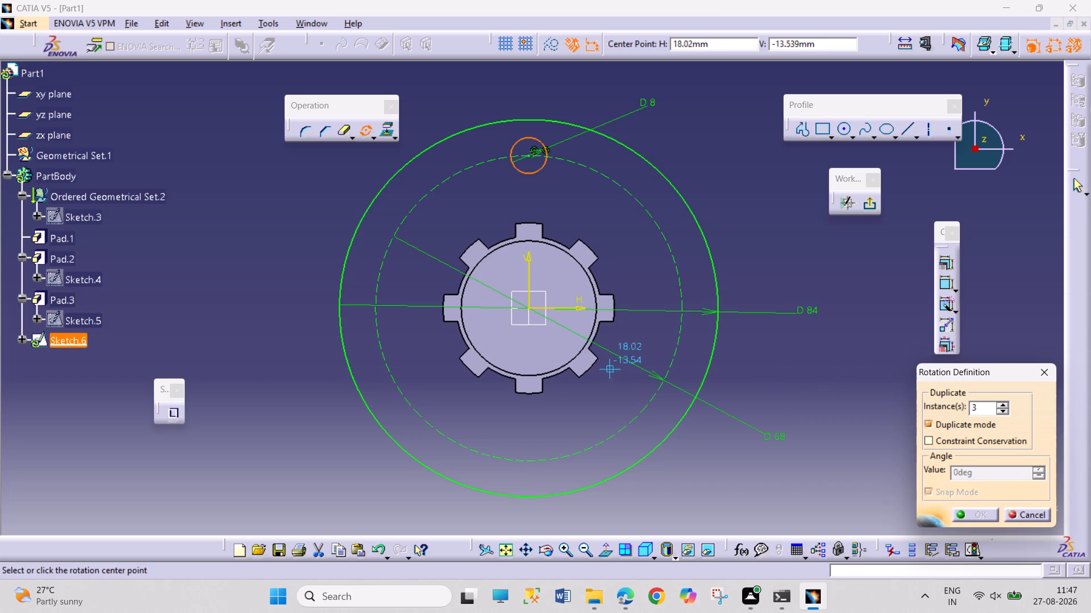
{"action": "left_click", "coordinate": [530, 306]}
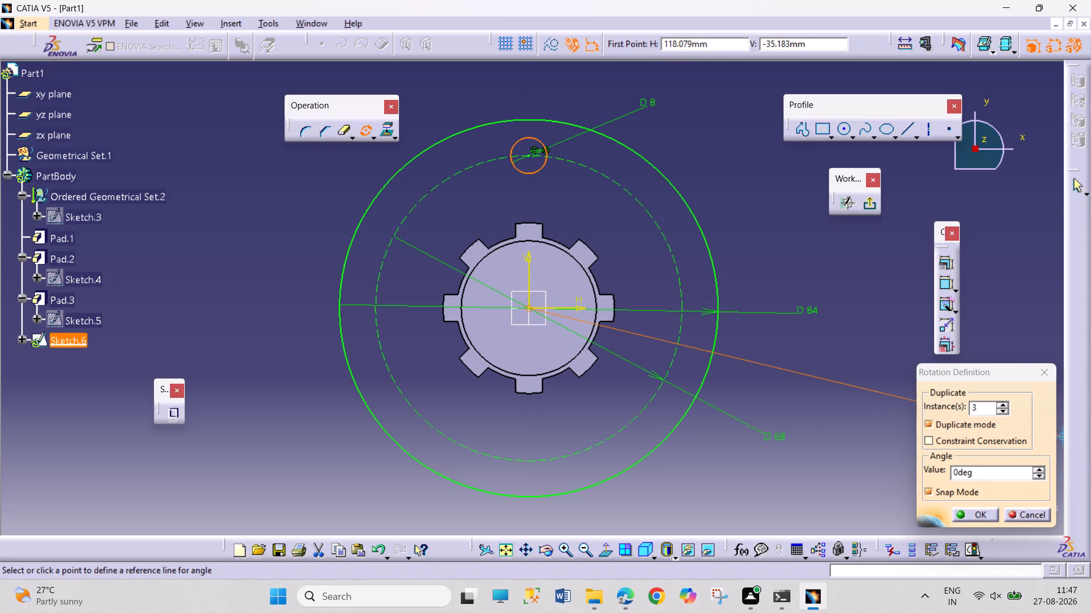
{"action": "double_click", "coordinate": [956, 475]}
{"action": "type", "text": "90"}
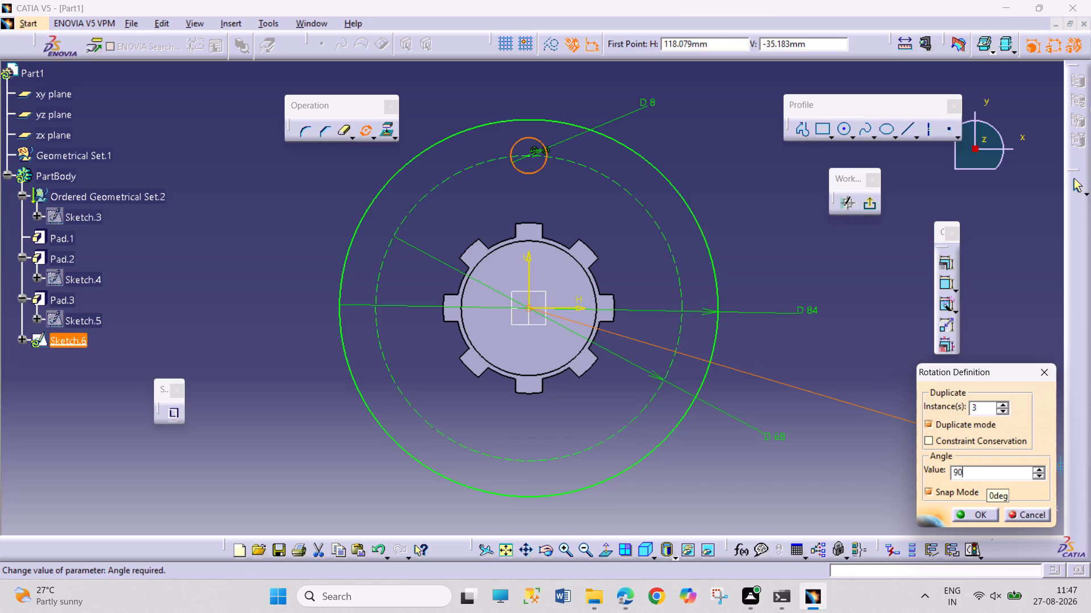
{"action": "key", "text": "Return"}
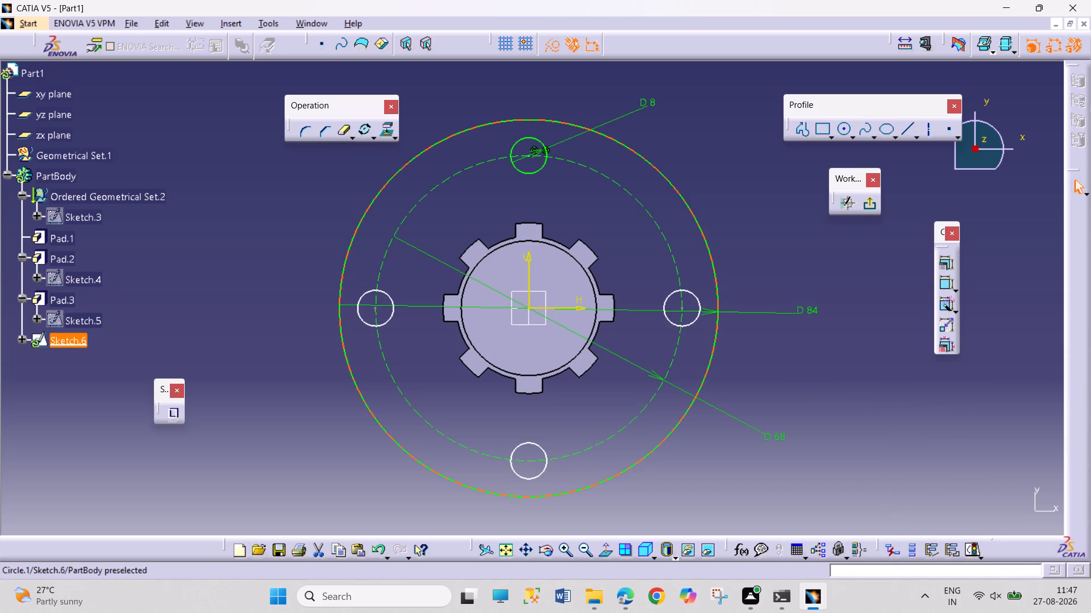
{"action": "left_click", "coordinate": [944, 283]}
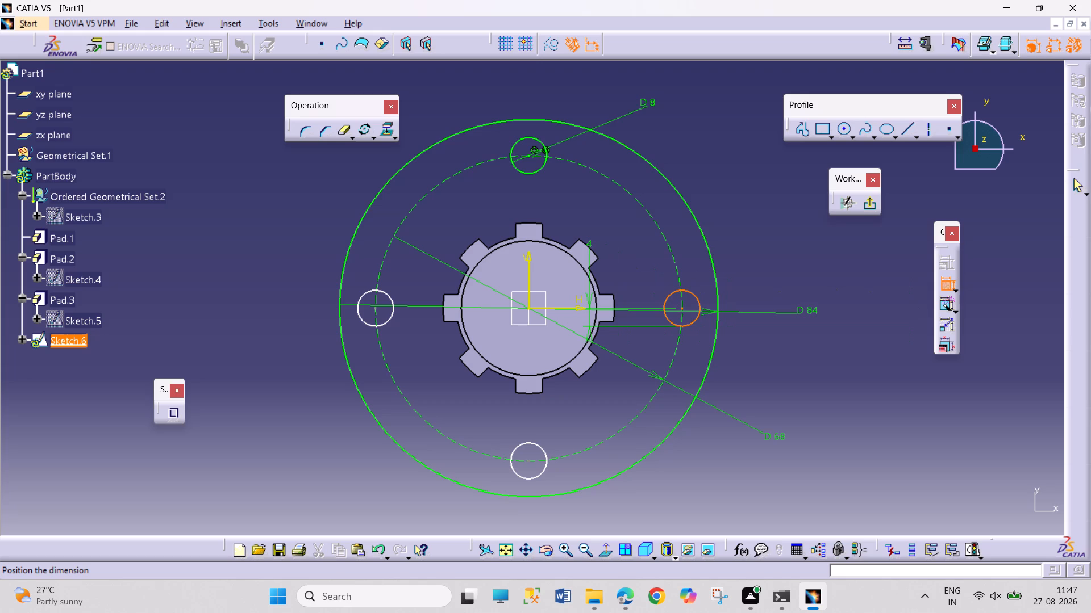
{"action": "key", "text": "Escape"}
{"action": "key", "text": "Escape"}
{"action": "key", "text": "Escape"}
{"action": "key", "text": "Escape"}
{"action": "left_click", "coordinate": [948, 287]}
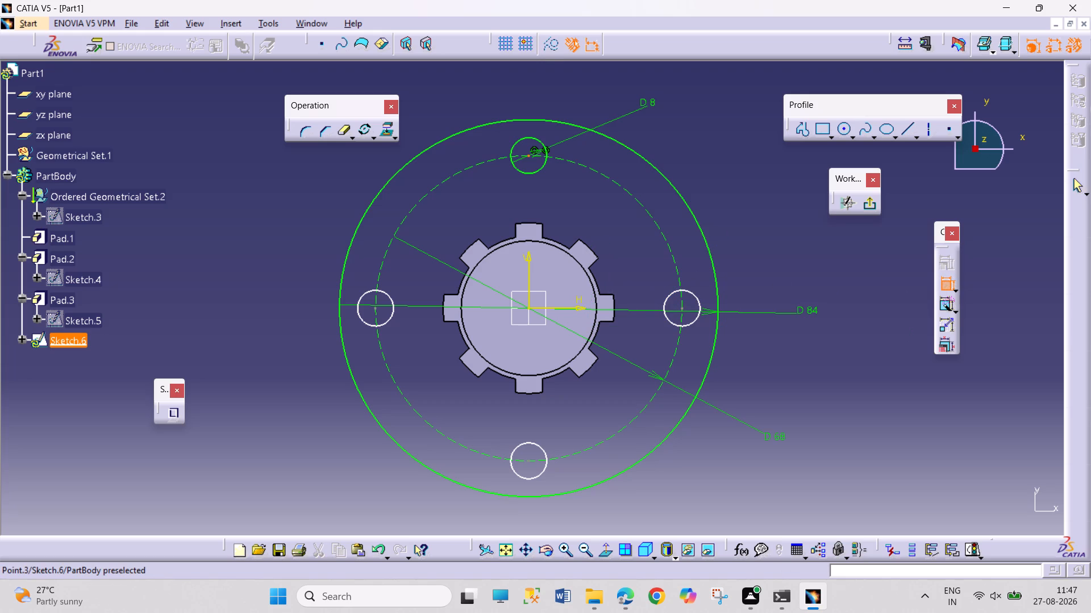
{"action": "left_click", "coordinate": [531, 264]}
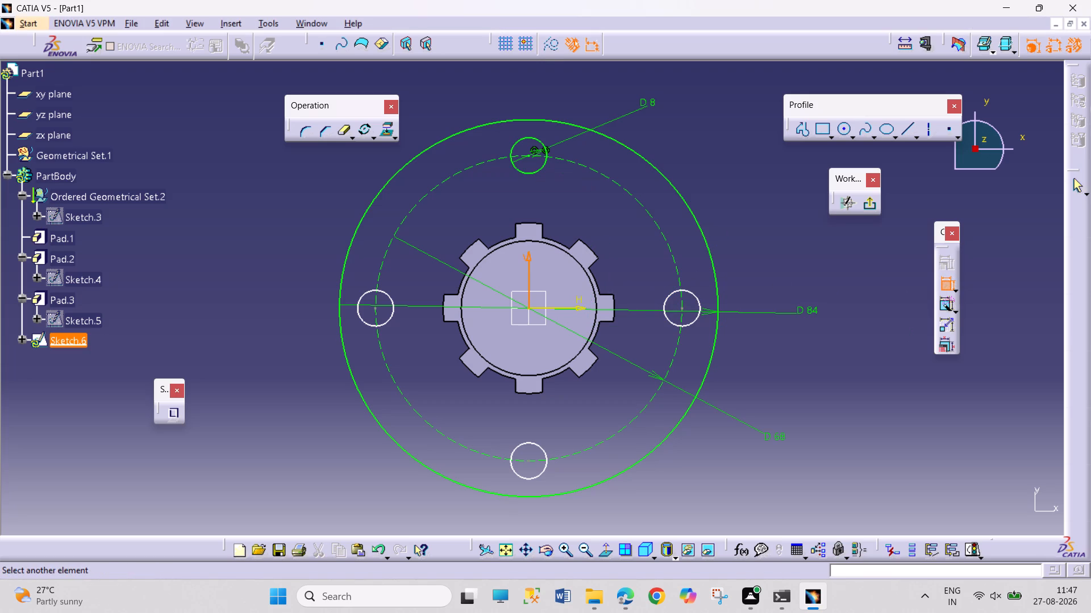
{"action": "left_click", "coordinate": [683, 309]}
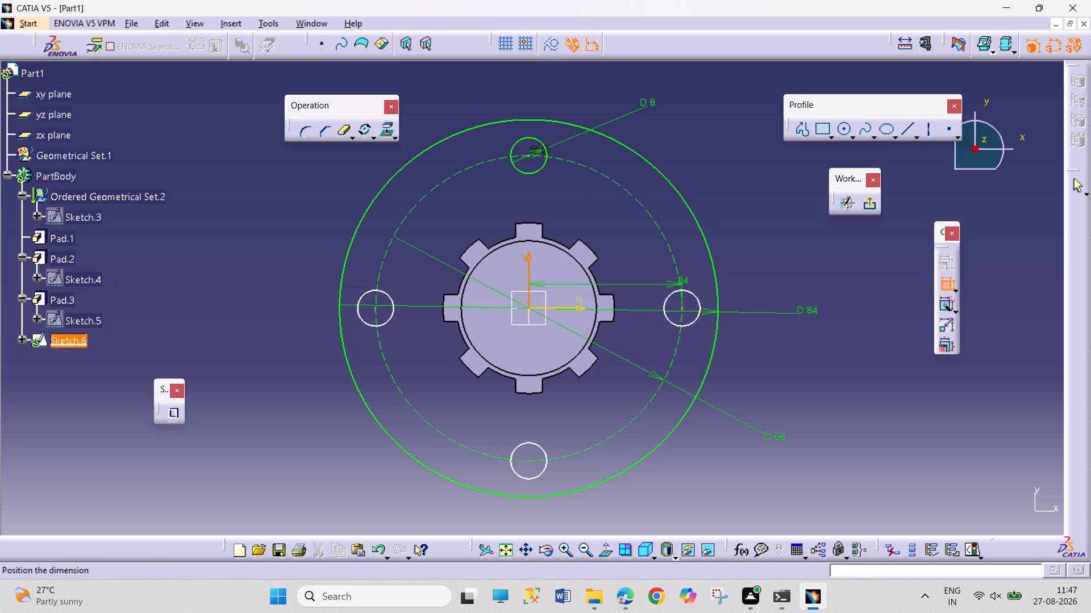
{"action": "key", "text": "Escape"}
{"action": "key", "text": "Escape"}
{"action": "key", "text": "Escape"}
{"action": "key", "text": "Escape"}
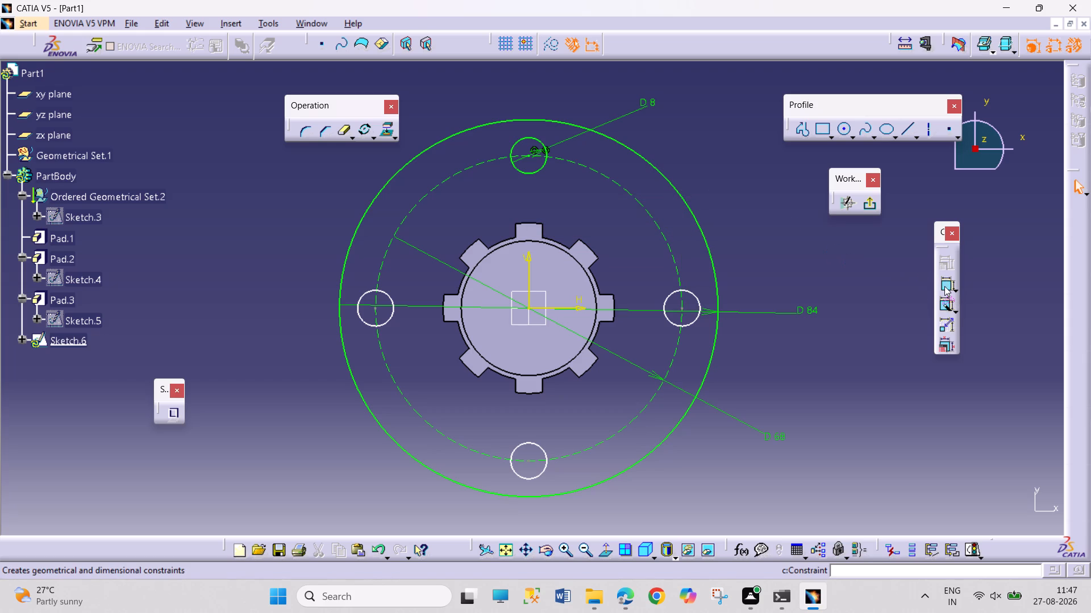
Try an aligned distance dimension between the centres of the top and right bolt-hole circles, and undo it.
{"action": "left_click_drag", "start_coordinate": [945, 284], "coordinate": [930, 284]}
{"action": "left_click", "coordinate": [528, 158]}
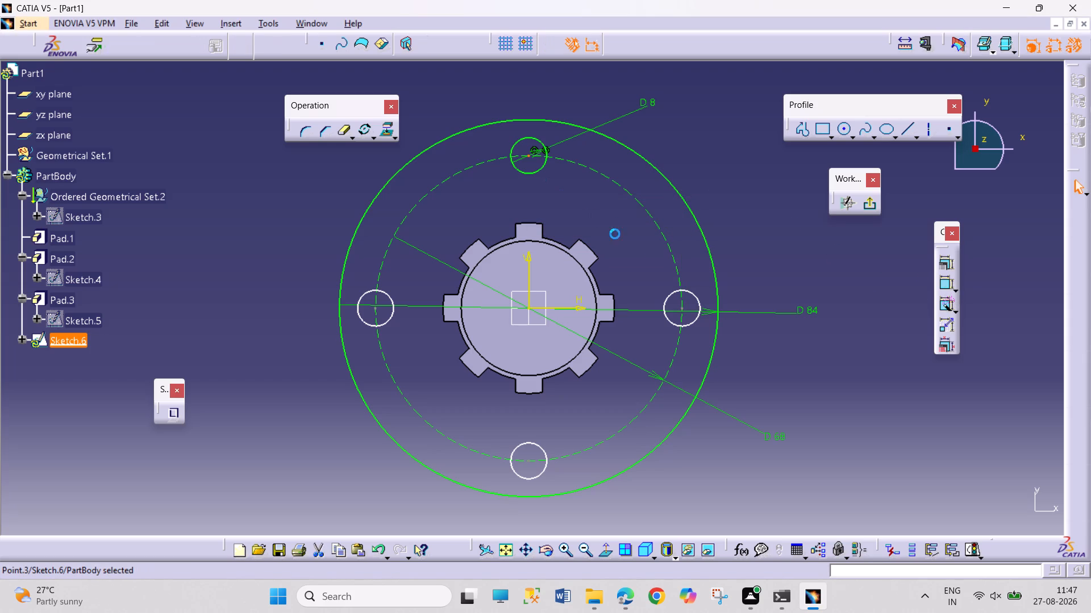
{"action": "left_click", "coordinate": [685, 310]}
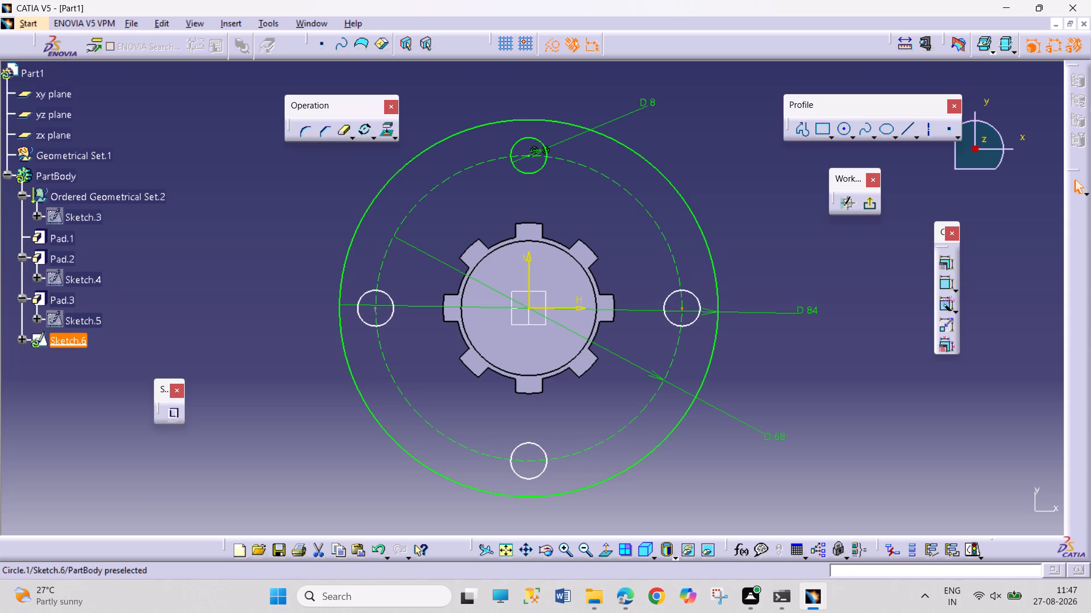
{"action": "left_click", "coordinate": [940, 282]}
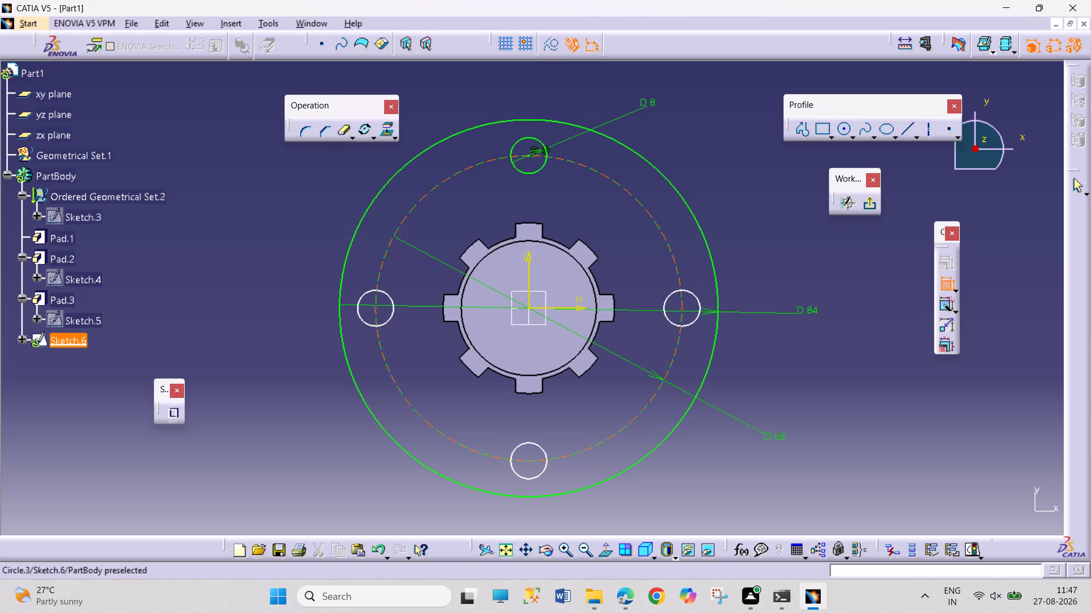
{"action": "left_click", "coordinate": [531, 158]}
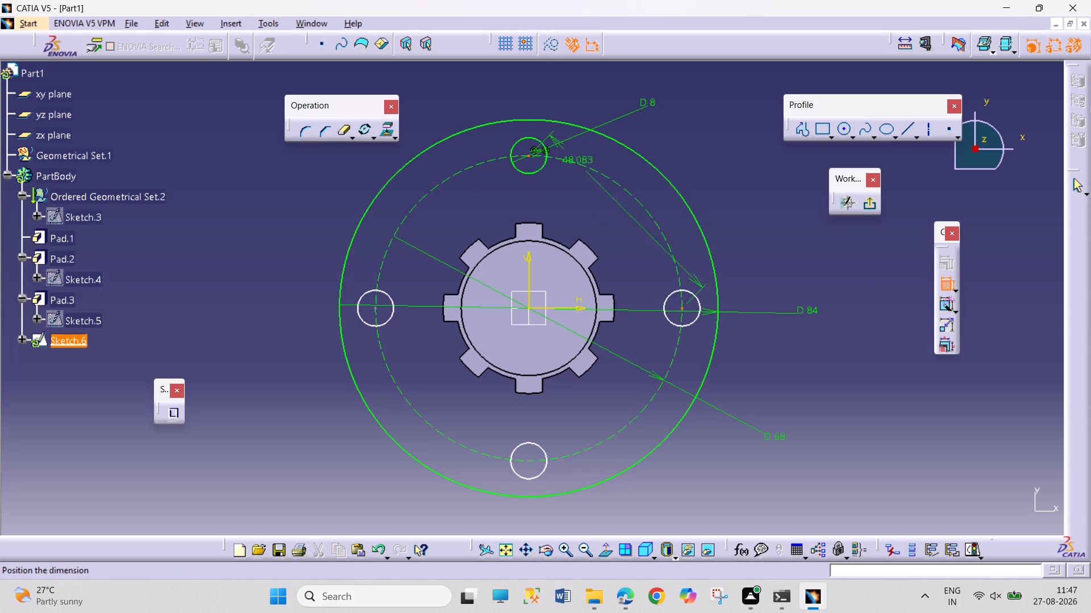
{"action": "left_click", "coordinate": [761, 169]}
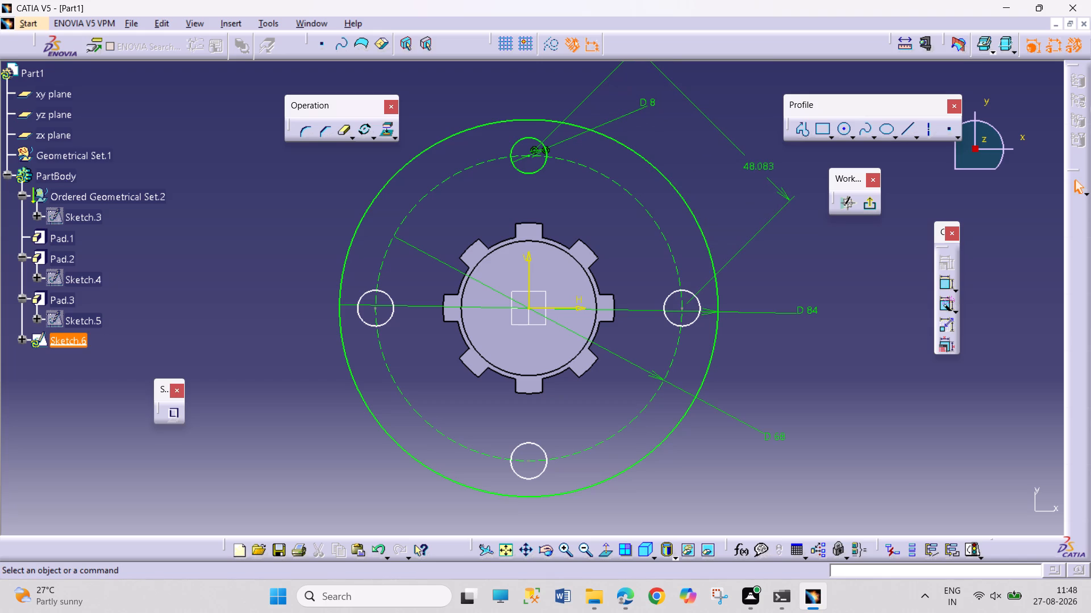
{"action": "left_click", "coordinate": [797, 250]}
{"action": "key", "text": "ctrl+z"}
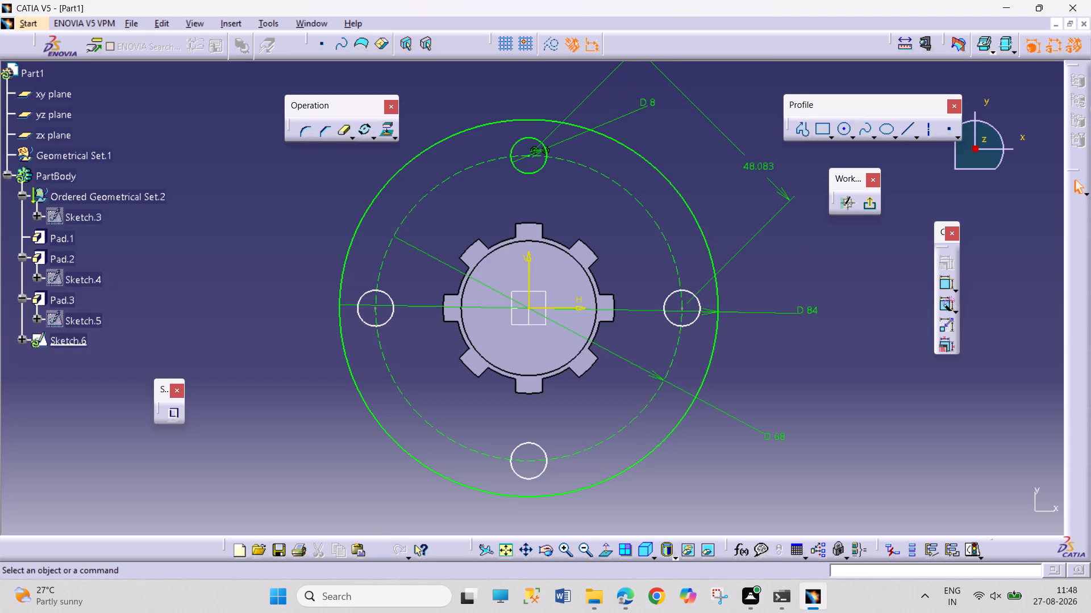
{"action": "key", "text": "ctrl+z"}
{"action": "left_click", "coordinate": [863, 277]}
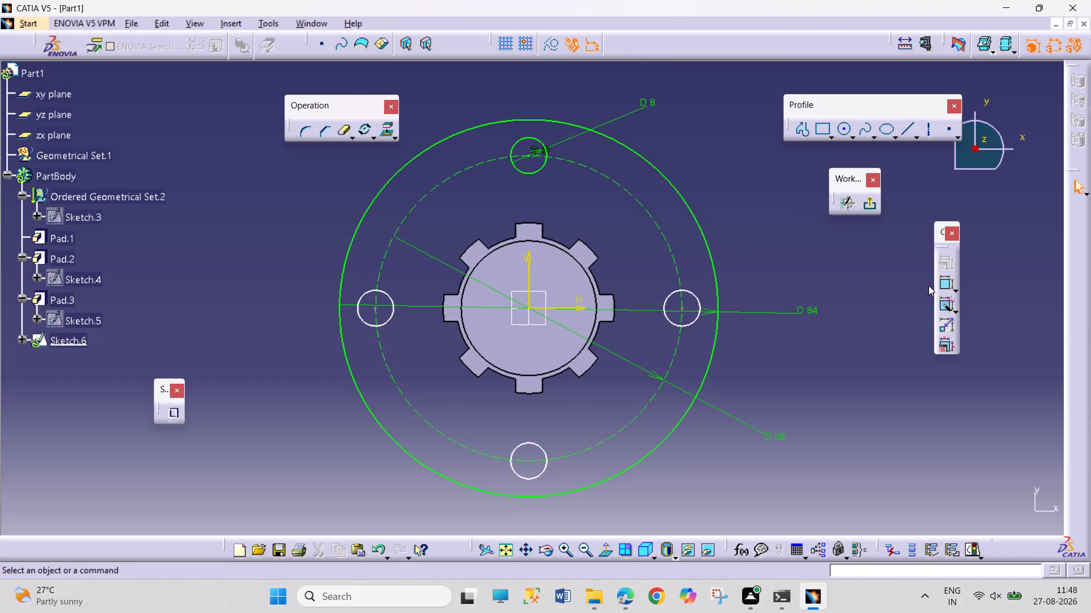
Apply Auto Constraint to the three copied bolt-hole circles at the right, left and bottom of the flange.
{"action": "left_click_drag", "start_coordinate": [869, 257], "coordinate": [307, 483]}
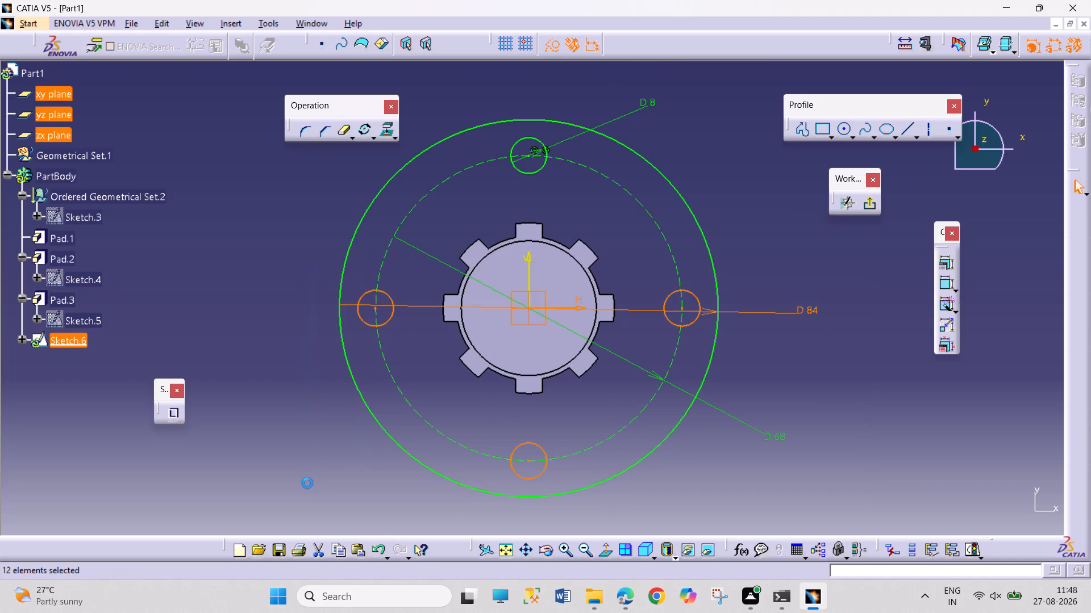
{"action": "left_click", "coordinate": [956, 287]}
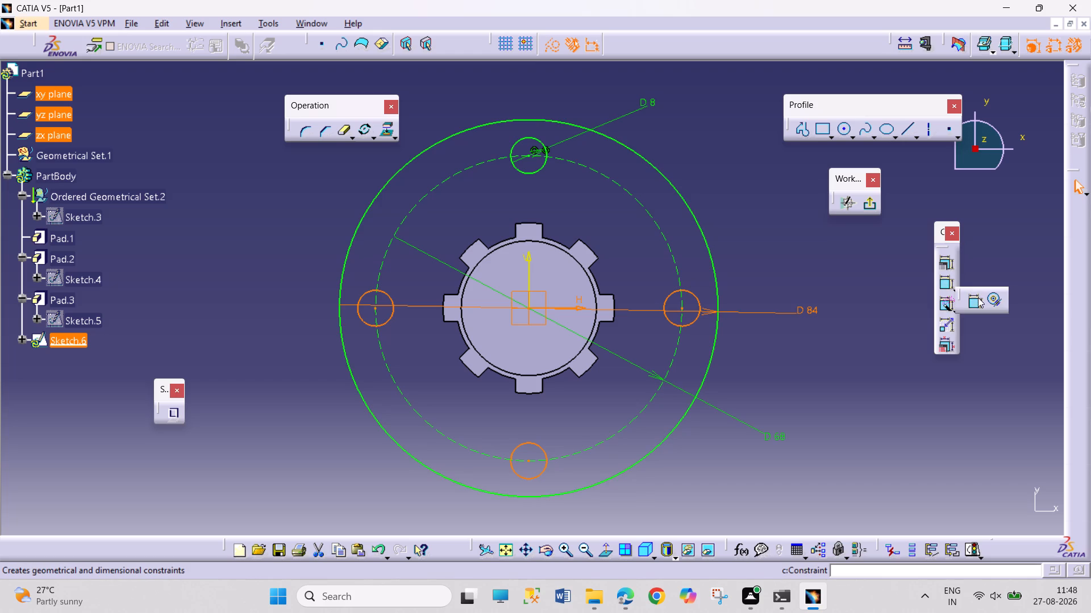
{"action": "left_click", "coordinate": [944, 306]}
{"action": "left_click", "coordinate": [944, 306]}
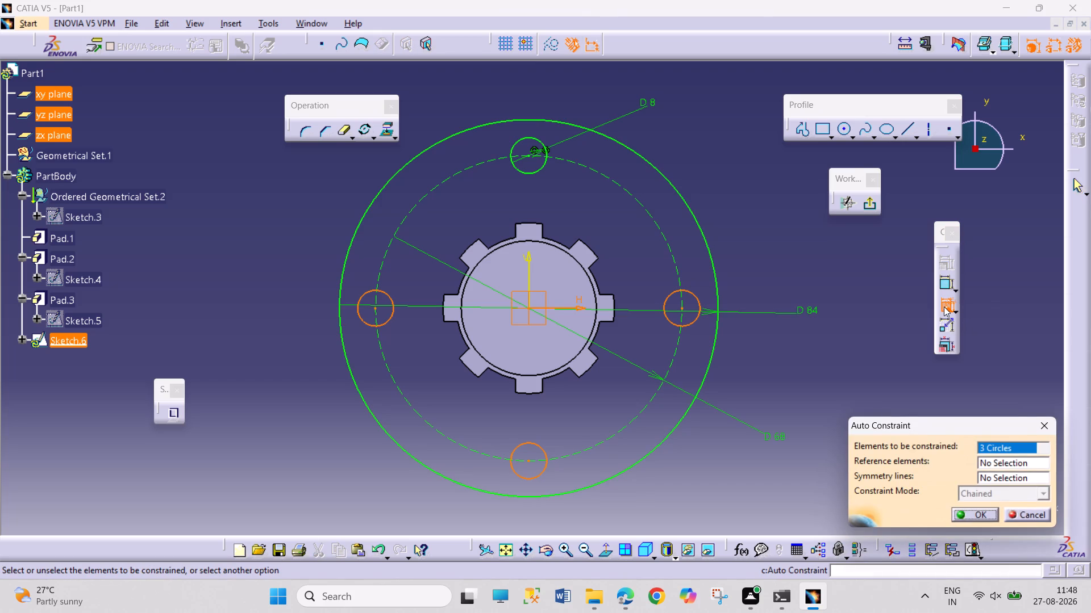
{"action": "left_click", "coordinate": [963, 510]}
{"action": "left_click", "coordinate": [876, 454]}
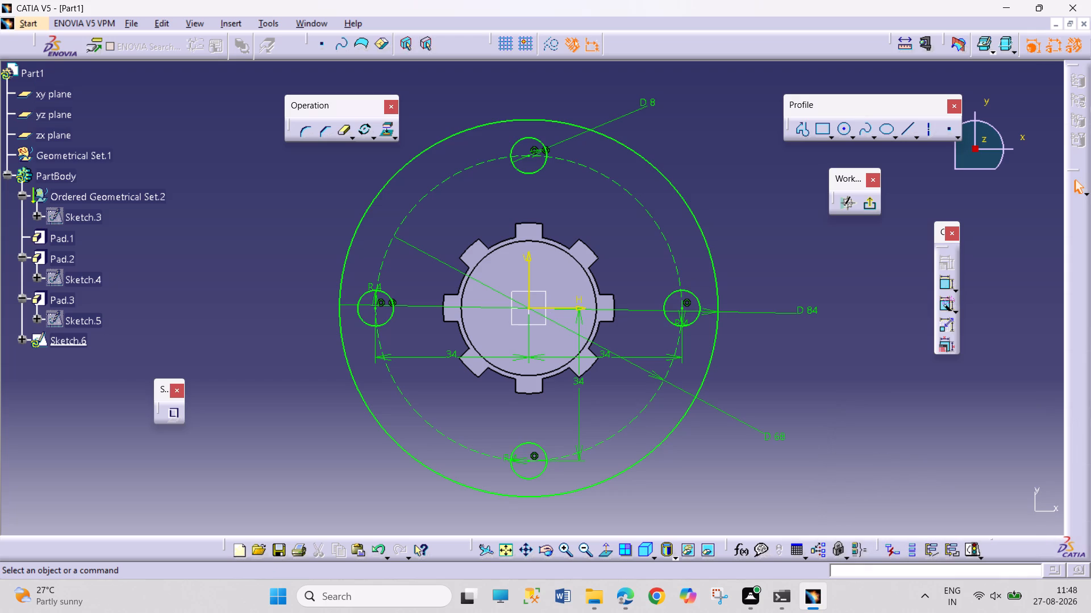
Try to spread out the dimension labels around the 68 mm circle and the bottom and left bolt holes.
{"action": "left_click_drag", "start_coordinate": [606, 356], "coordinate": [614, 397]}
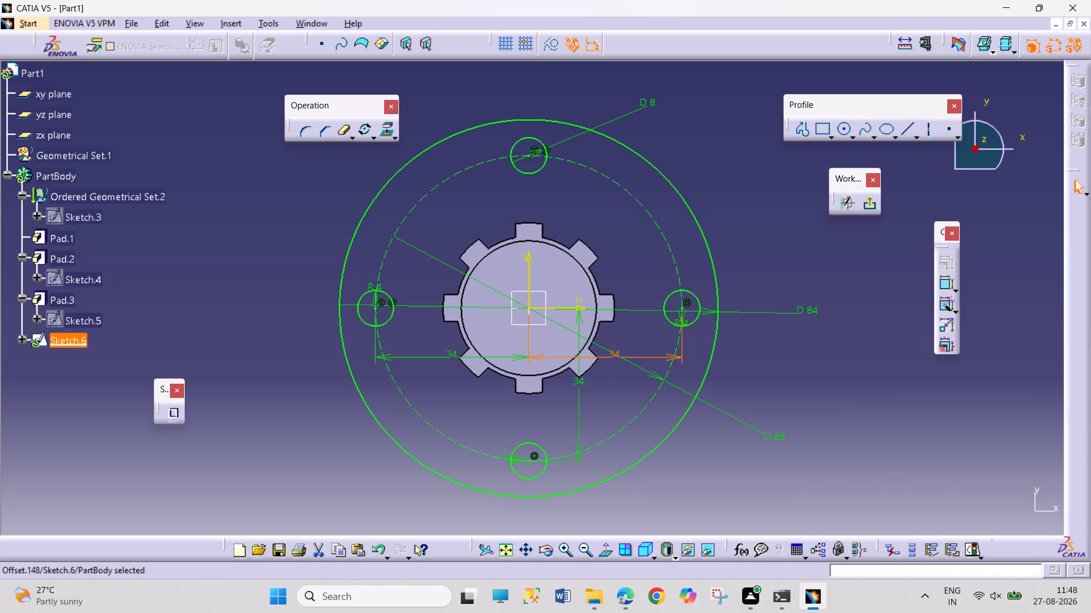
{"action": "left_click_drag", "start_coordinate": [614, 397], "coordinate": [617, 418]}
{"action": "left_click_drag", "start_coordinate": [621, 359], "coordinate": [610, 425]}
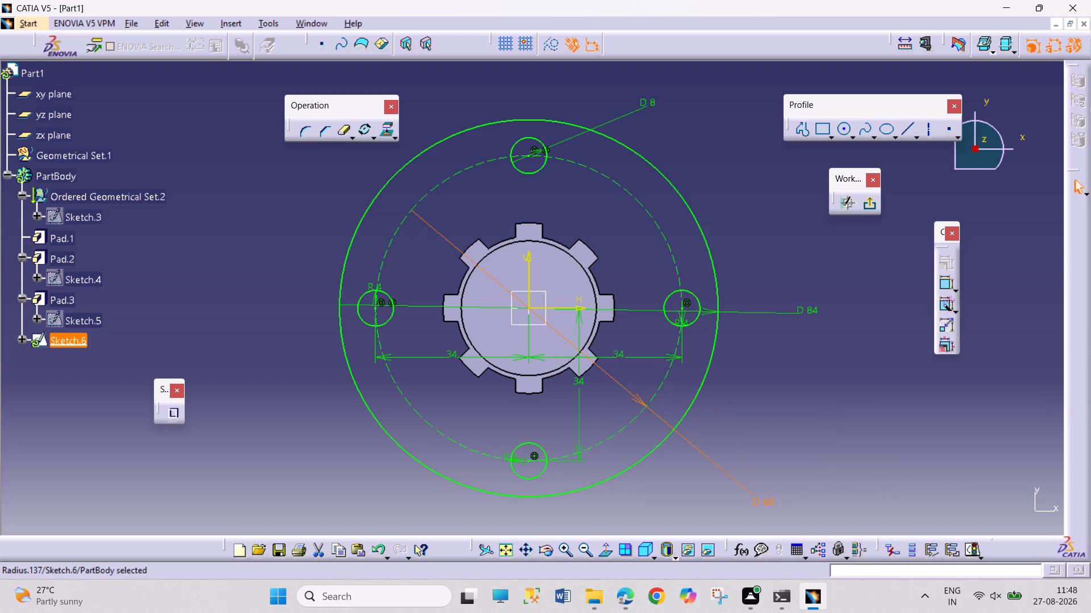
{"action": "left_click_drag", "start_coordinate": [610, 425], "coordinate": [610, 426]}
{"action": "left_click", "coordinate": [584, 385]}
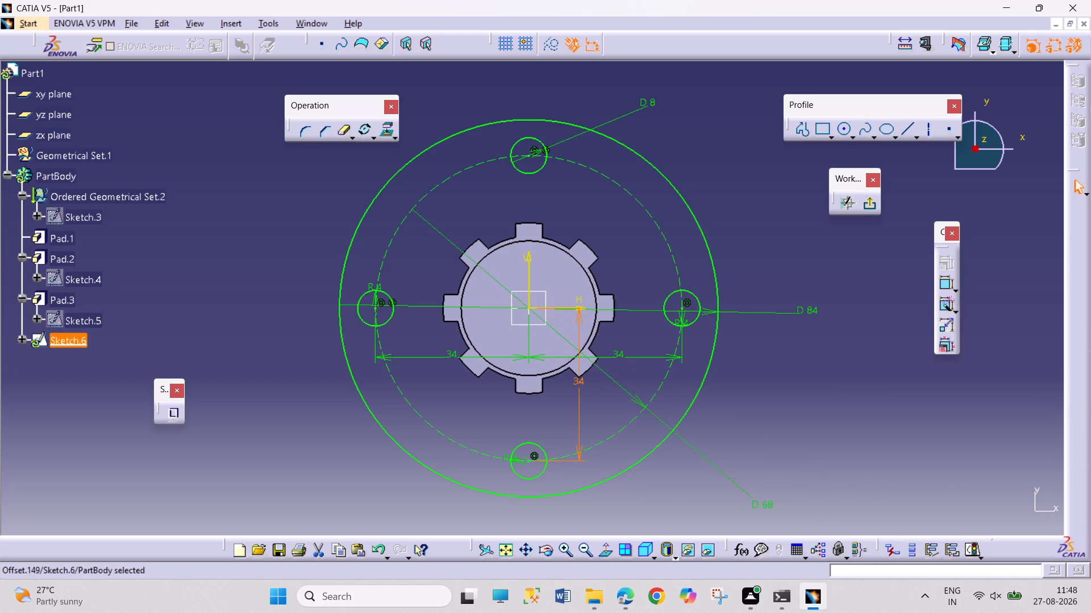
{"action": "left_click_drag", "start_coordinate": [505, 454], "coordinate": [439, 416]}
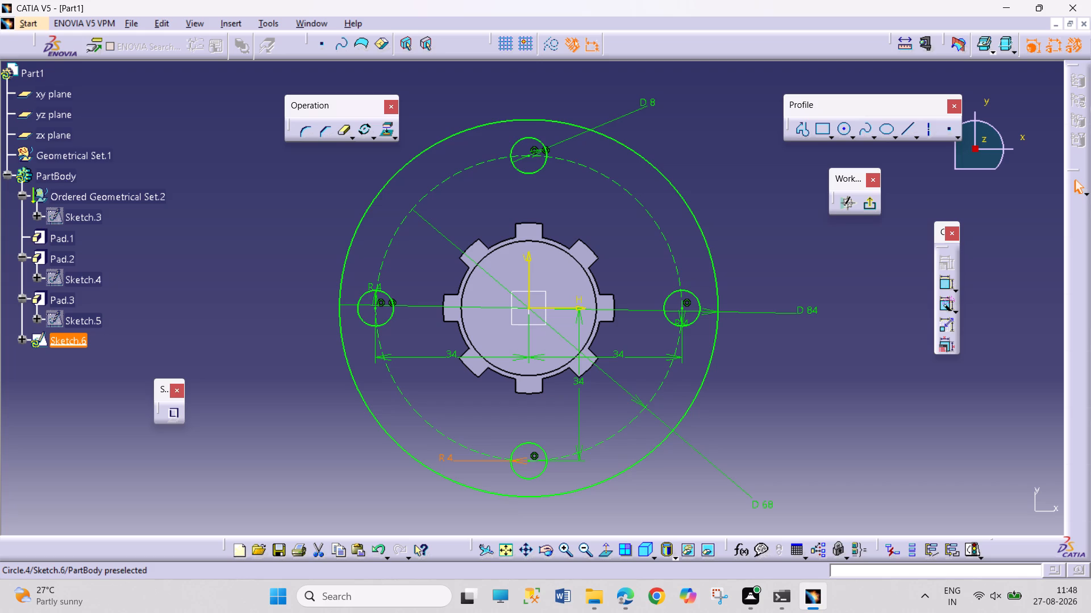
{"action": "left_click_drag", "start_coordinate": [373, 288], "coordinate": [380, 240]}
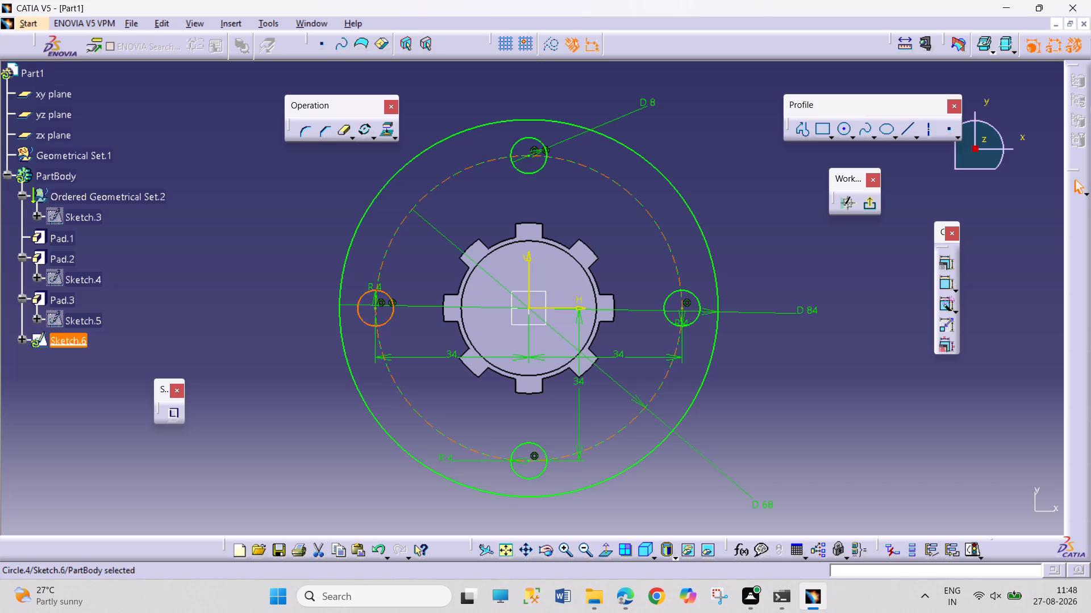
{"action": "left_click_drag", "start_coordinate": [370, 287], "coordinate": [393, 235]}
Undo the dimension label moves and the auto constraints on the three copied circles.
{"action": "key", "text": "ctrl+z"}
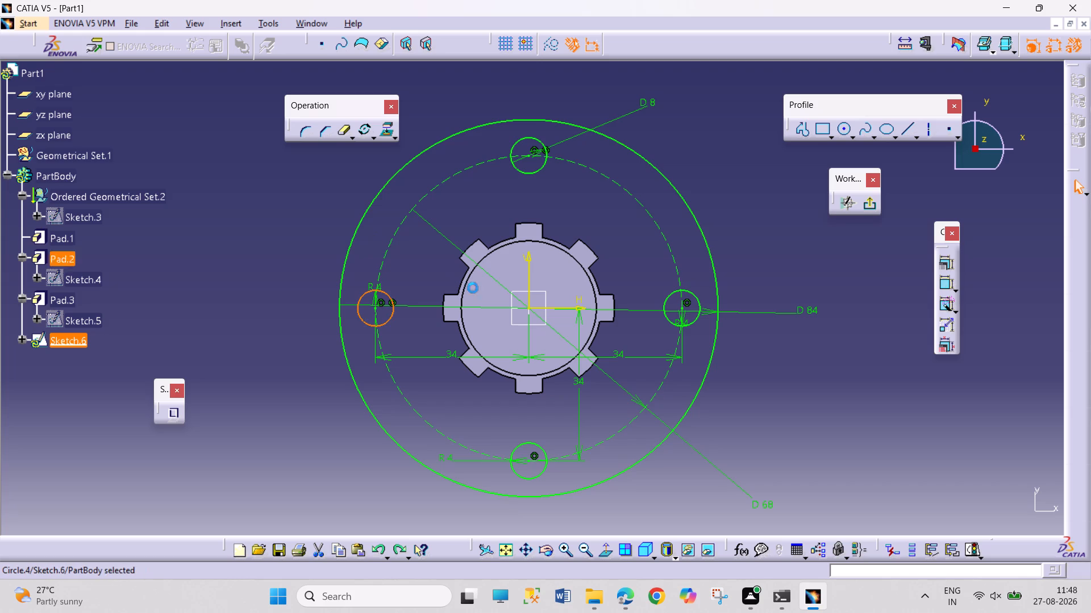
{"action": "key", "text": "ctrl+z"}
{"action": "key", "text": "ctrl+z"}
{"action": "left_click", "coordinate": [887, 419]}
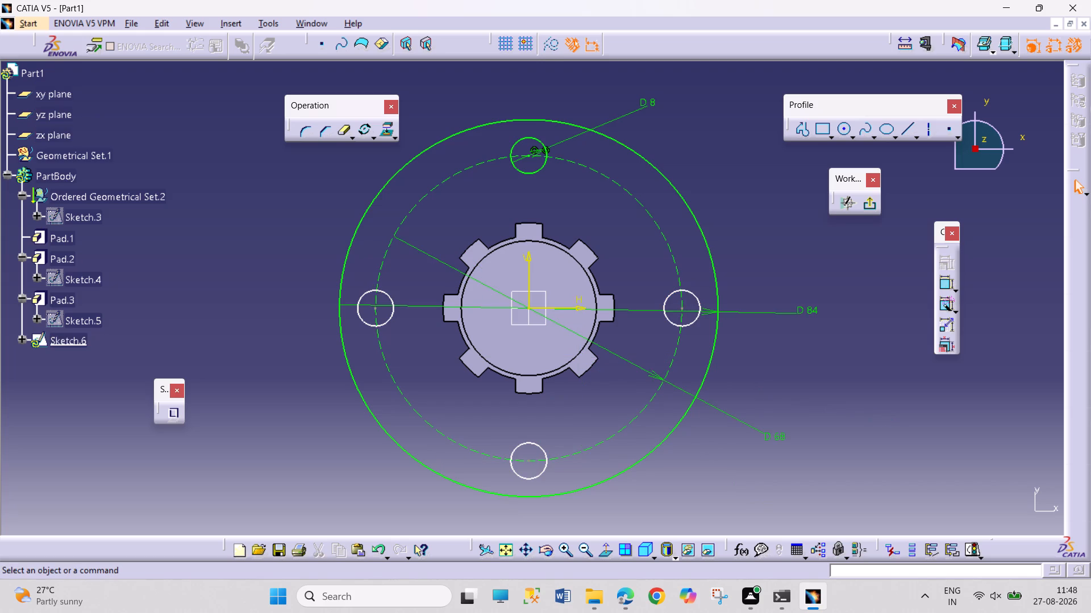
Dimension the horizontal distance from the sketch's vertical axis to the right bolt hole's centre, placing it above the splined shaft.
{"action": "left_click", "coordinate": [944, 284]}
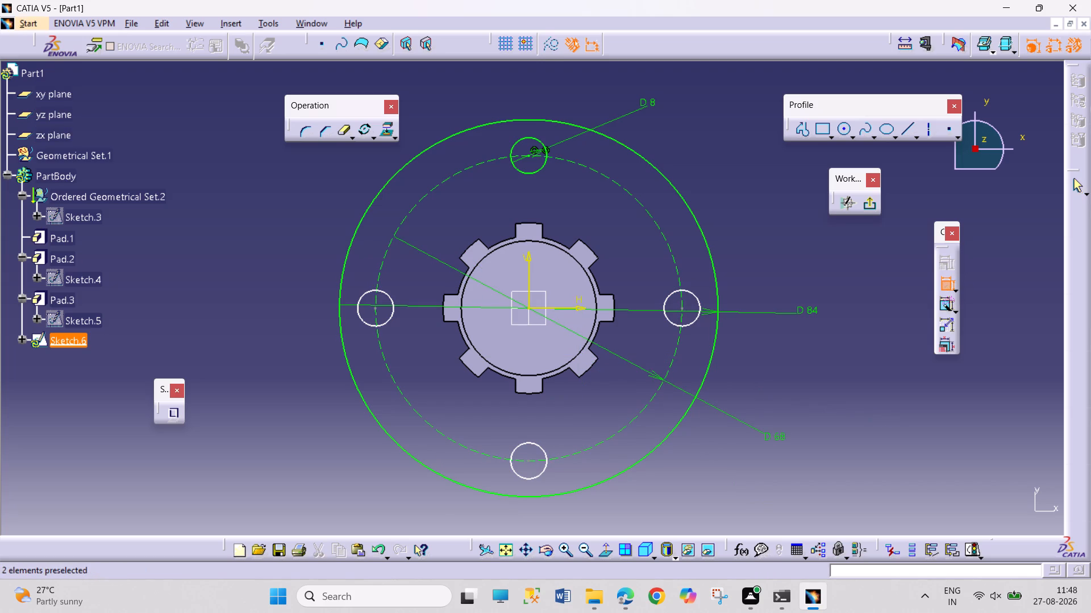
{"action": "left_click", "coordinate": [529, 276]}
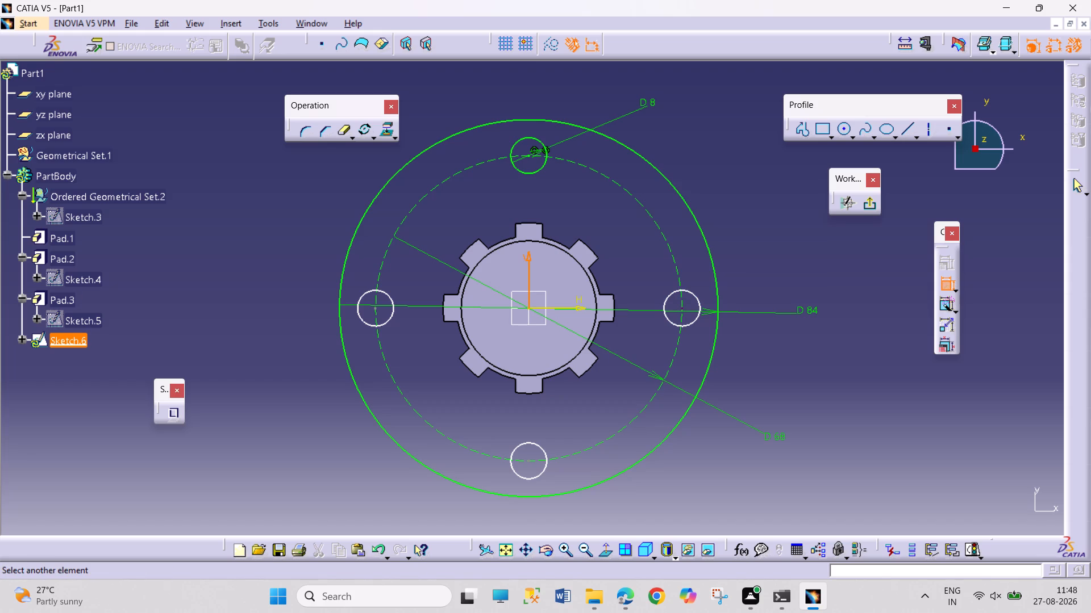
{"action": "left_click", "coordinate": [684, 308]}
{"action": "left_click_drag", "start_coordinate": [670, 210], "coordinate": [689, 222]}
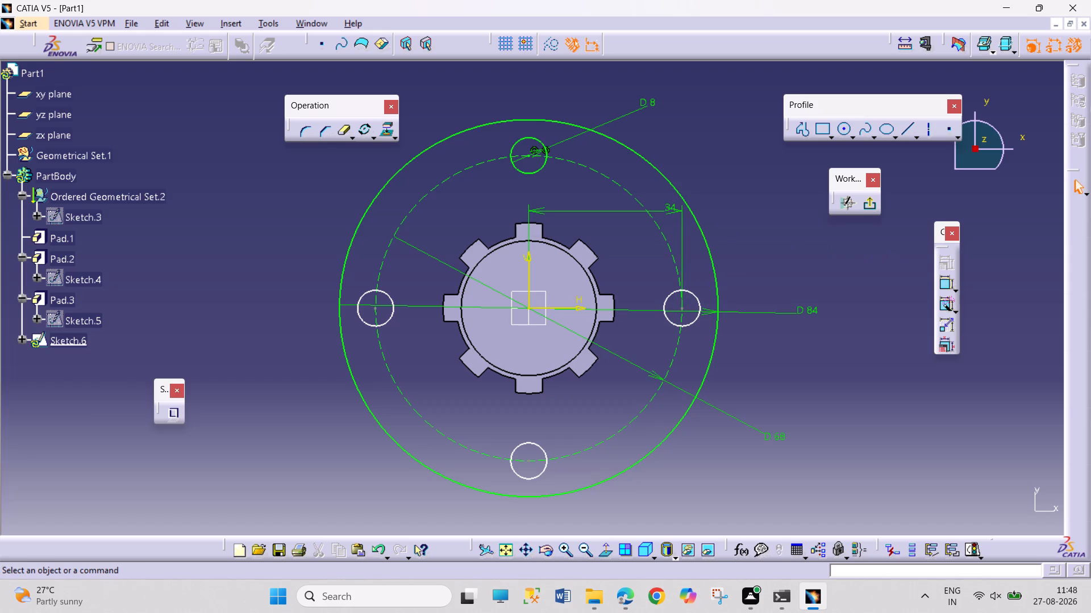
Dimension the diameter of the right bolt-hole circle, placing the label outside the flange.
{"action": "left_click", "coordinate": [945, 281]}
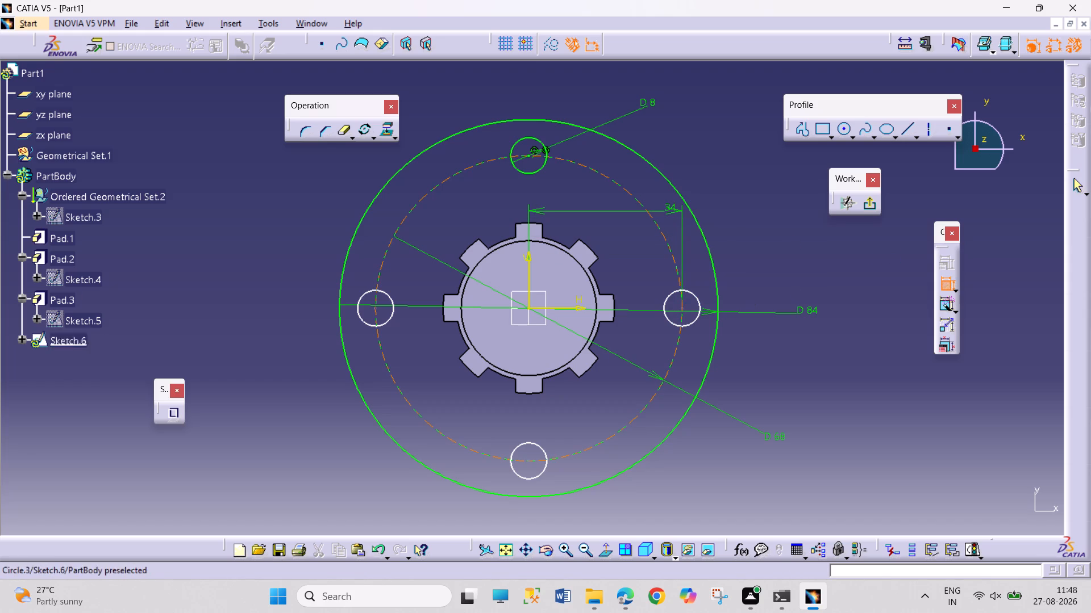
{"action": "left_click", "coordinate": [697, 299]}
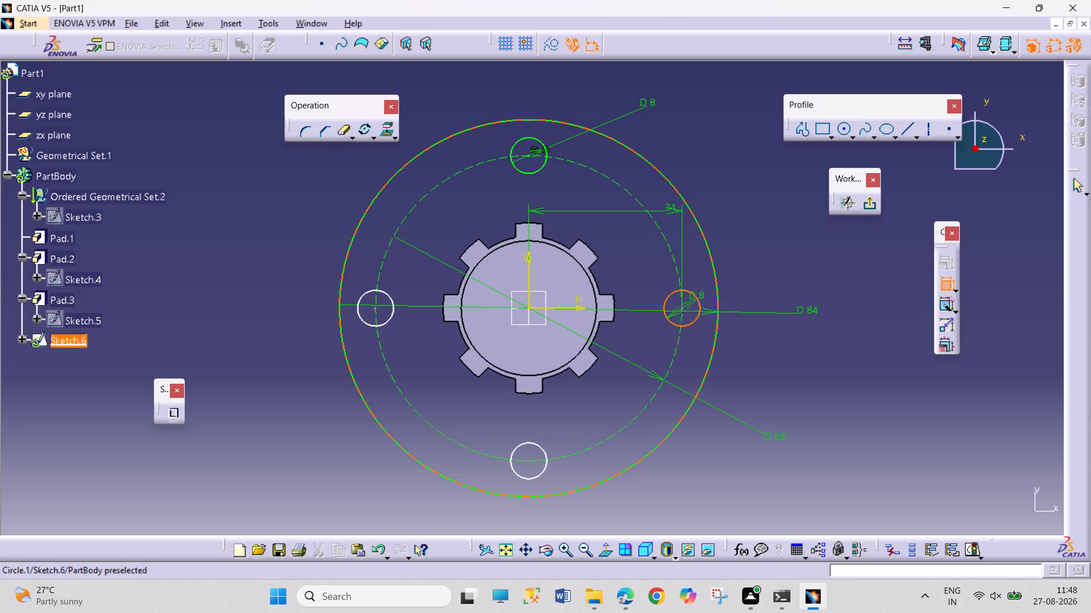
{"action": "left_click", "coordinate": [786, 257]}
Dimension the vertical distance between the bottom and right bolt-hole centres using the vertical measure direction, placing it outside the flange.
{"action": "left_click", "coordinate": [944, 279]}
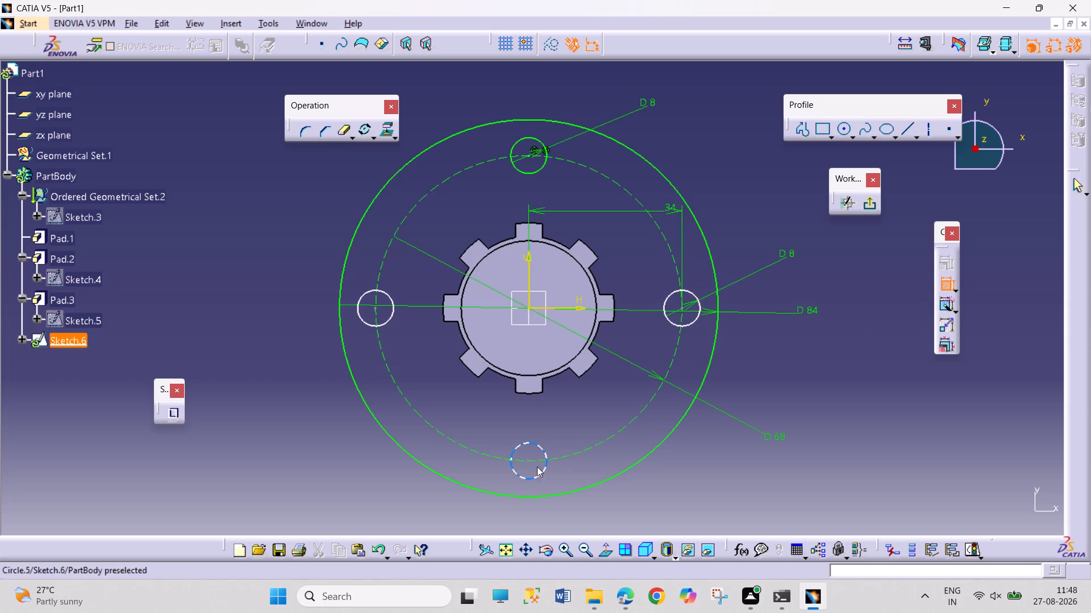
{"action": "left_click", "coordinate": [530, 461]}
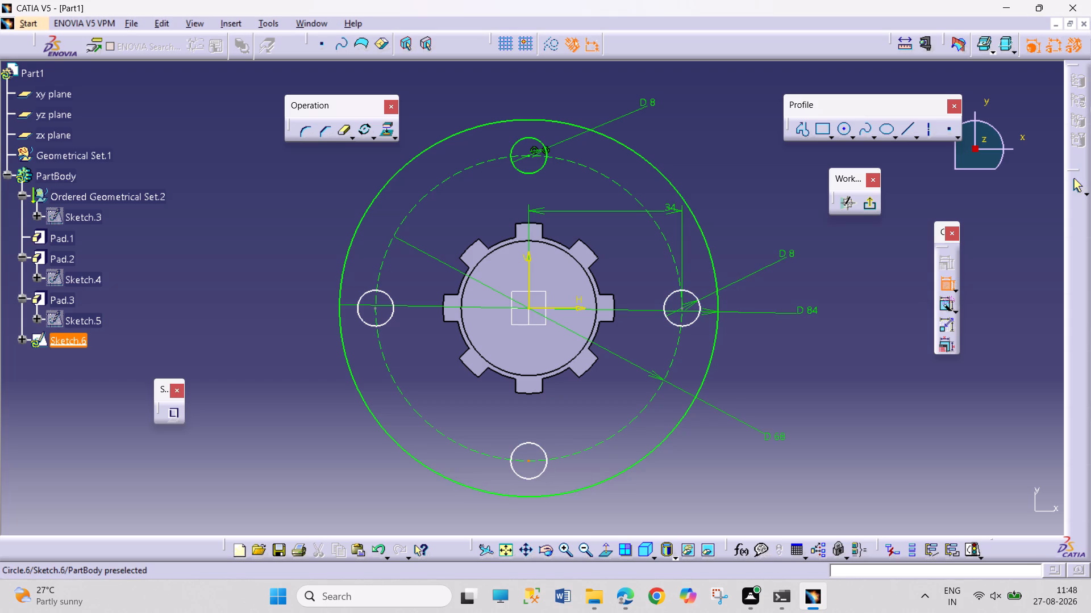
{"action": "left_click", "coordinate": [681, 310]}
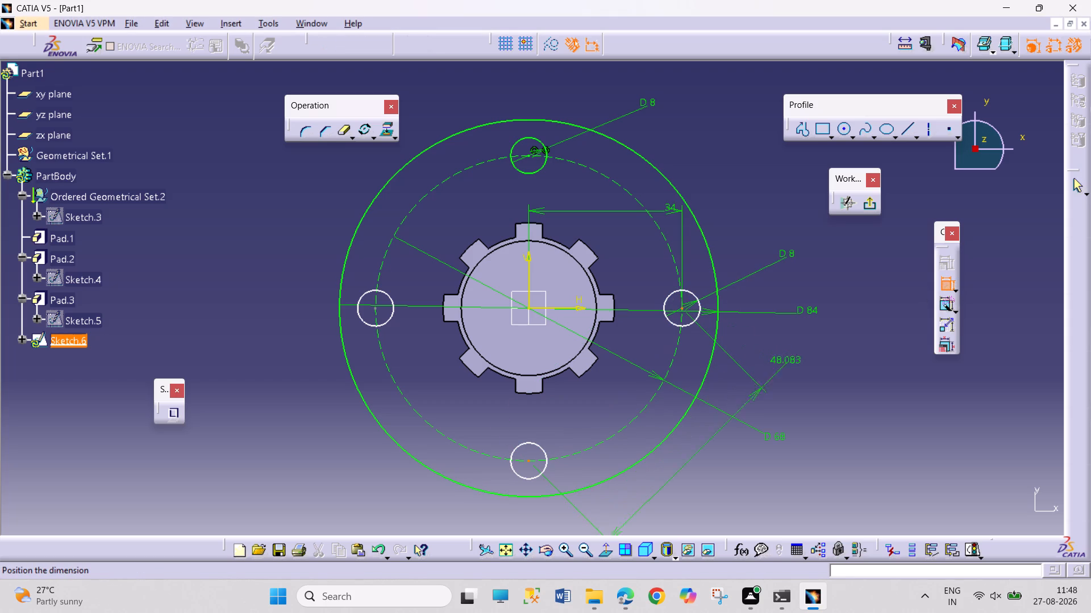
{"action": "right_click", "coordinate": [790, 371]}
{"action": "left_click", "coordinate": [819, 422]}
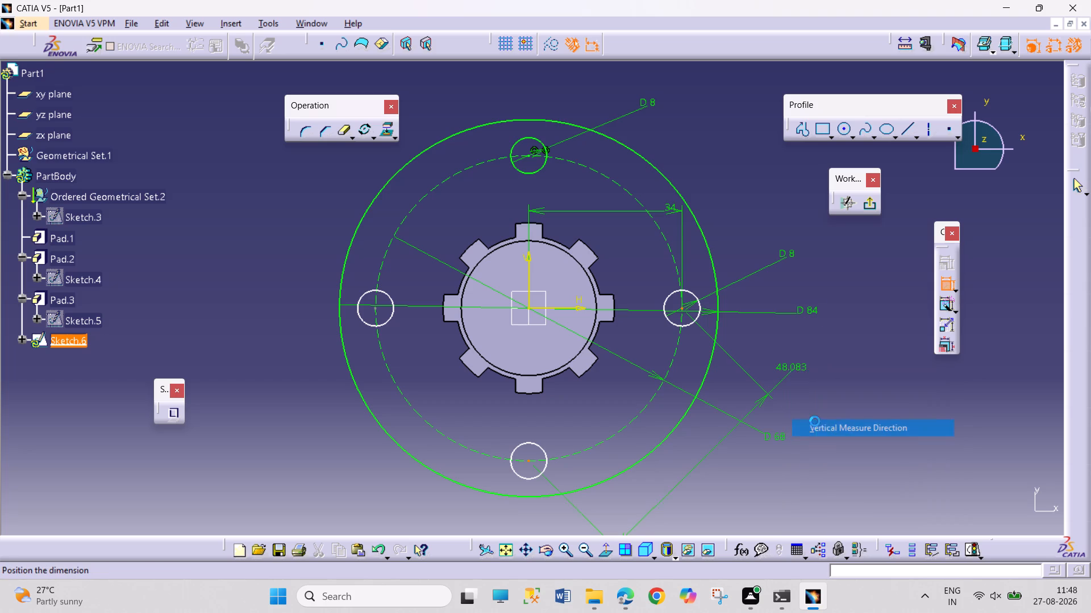
{"action": "left_click", "coordinate": [857, 394]}
{"action": "left_click", "coordinate": [964, 414]}
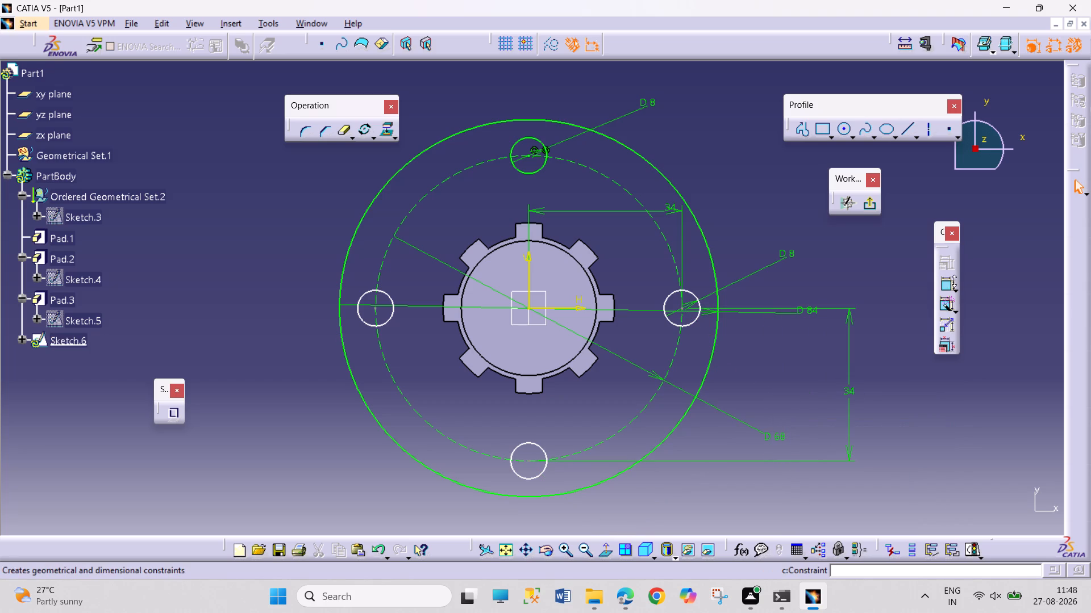
Dimension the vertical distance between the bottom and left bolt-hole centres using the vertical measure direction, placing it outside the flange.
{"action": "left_click", "coordinate": [947, 278]}
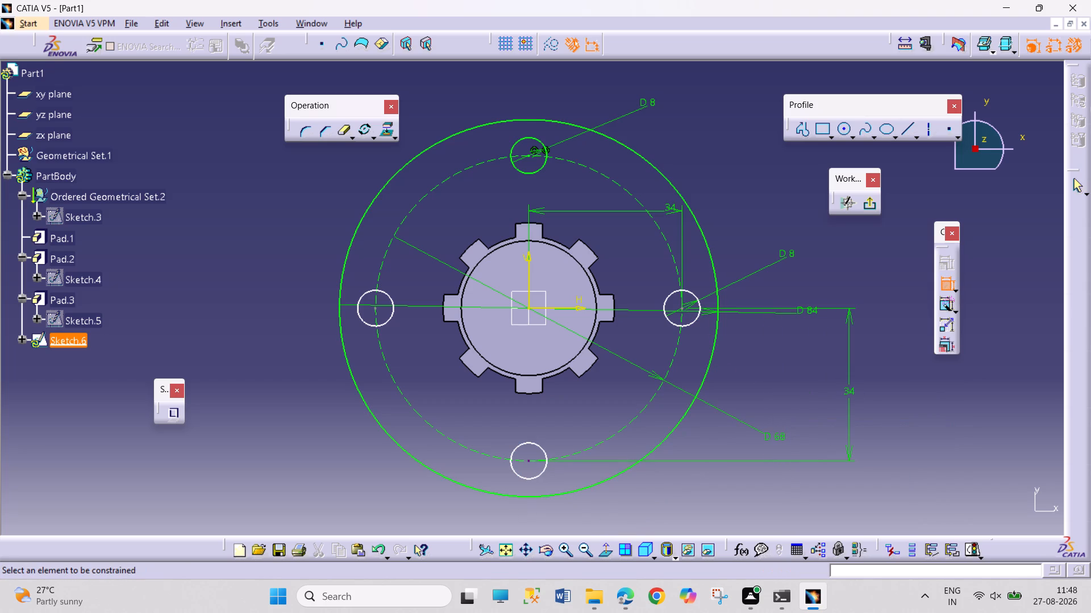
{"action": "left_click_drag", "start_coordinate": [528, 462], "coordinate": [523, 467]}
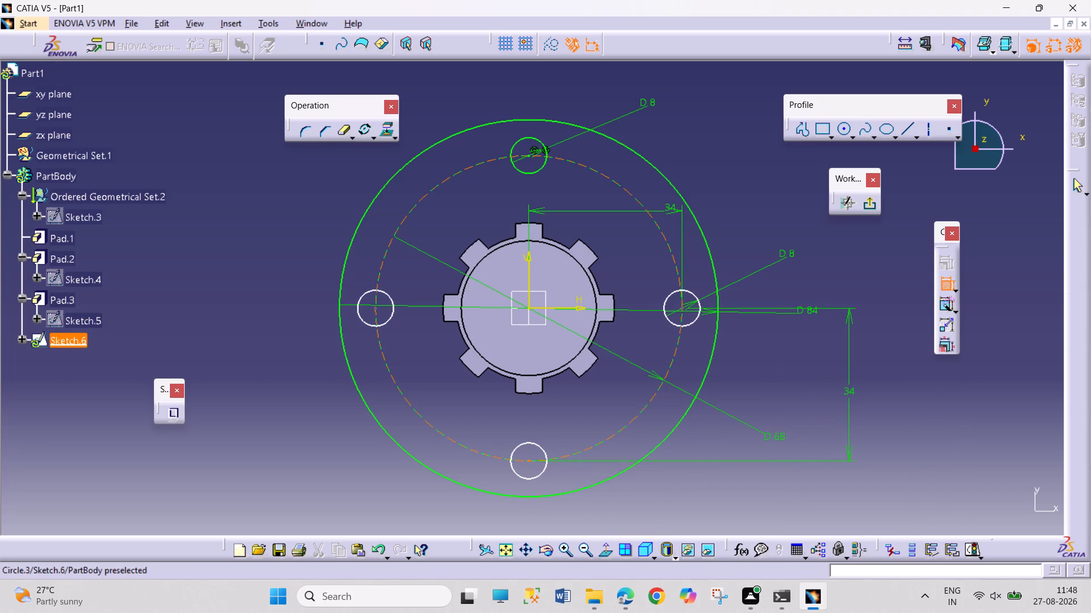
{"action": "left_click", "coordinate": [377, 309]}
{"action": "right_click", "coordinate": [381, 371]}
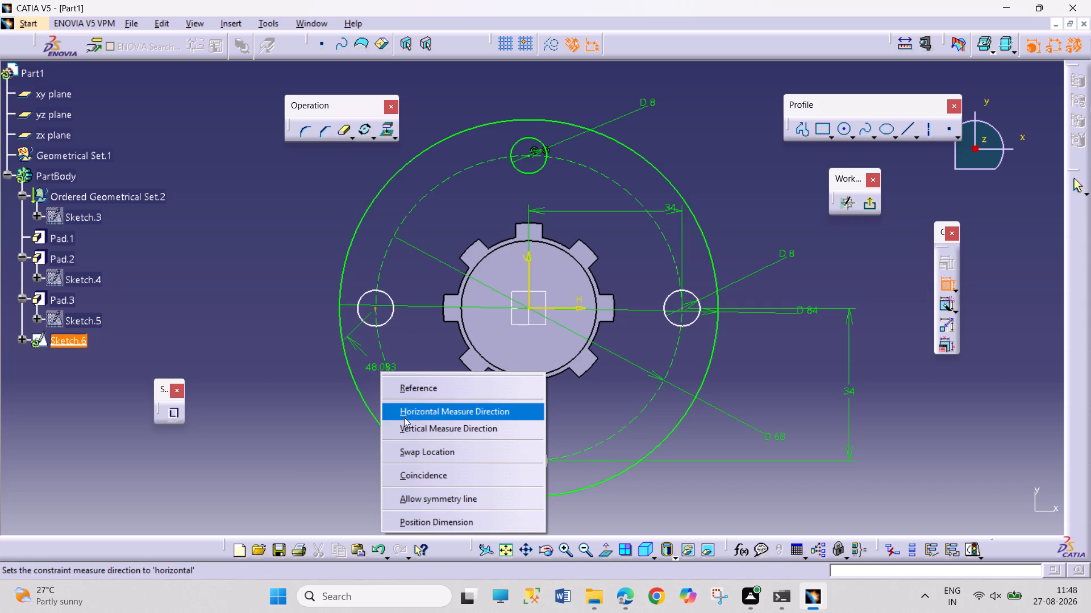
{"action": "left_click", "coordinate": [406, 424]}
{"action": "left_click", "coordinate": [295, 384]}
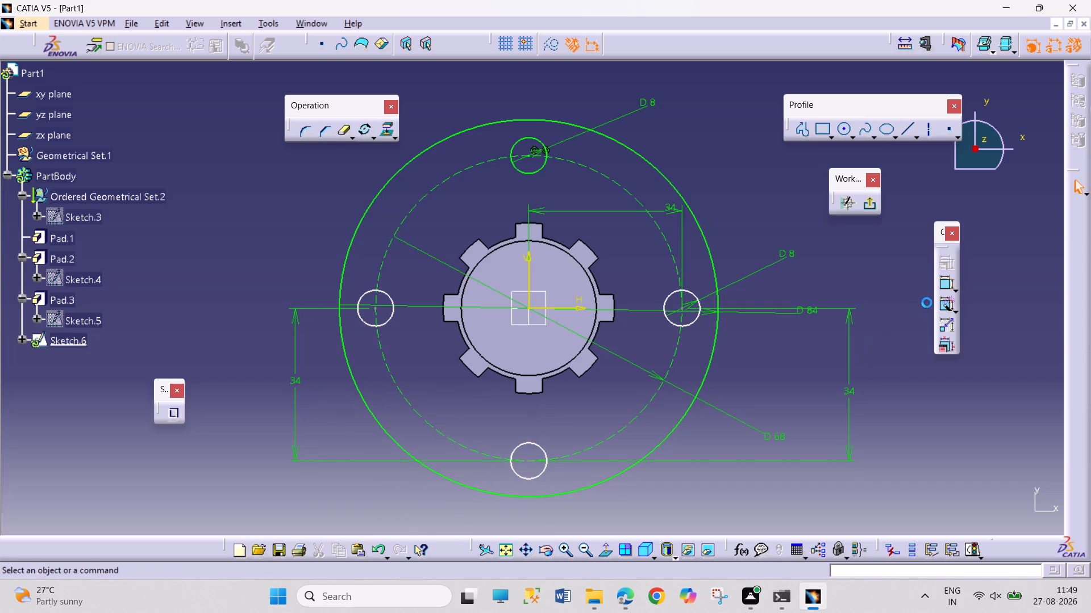
Dimension the horizontal distance from the left bolt hole's centre to the sketch's vertical axis, placing it above the splined shaft.
{"action": "left_click_drag", "start_coordinate": [946, 283], "coordinate": [940, 286]}
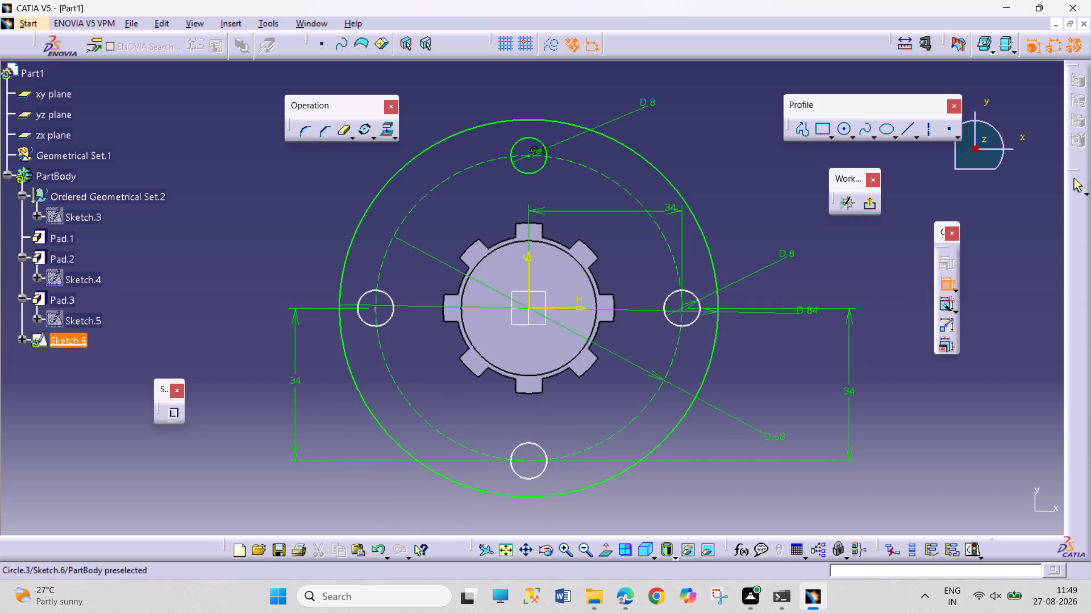
{"action": "left_click", "coordinate": [377, 306]}
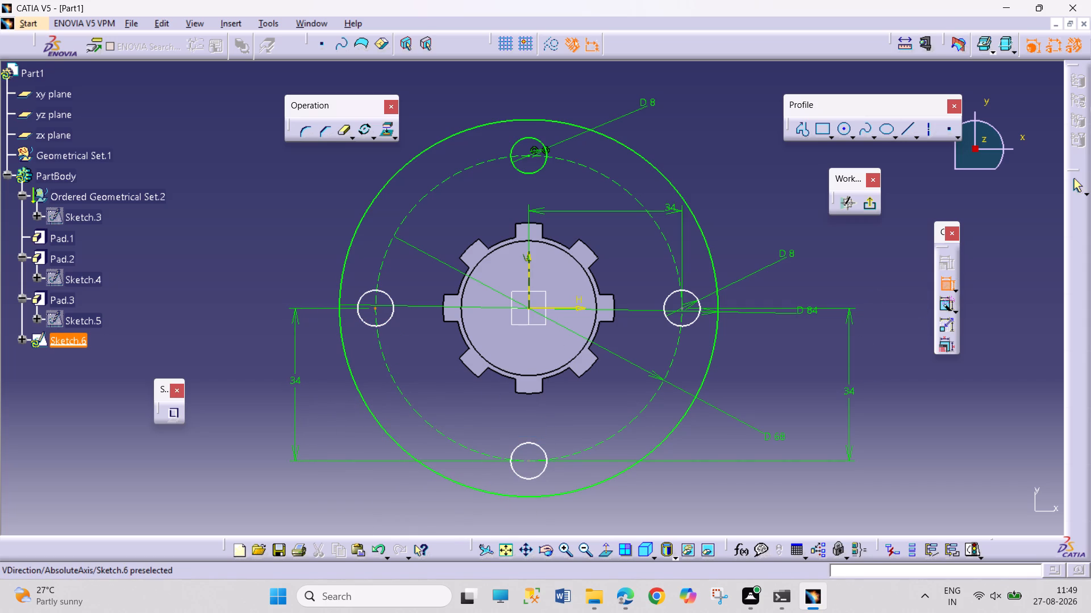
{"action": "left_click", "coordinate": [530, 273]}
{"action": "left_click_drag", "start_coordinate": [448, 192], "coordinate": [460, 199]}
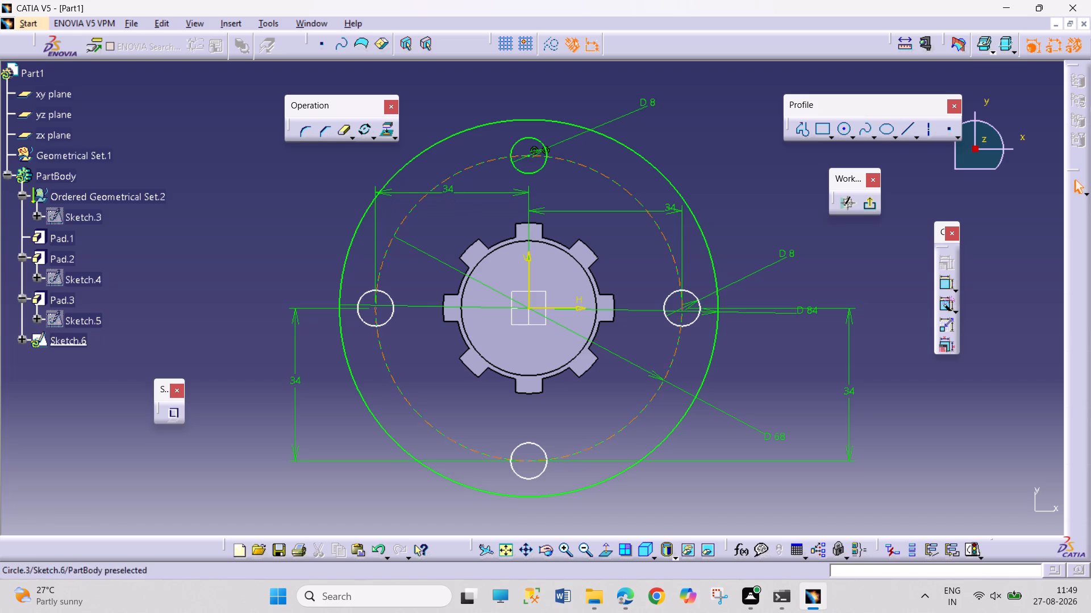
Dimension the diameters of the bottom and left bolt-hole circles, placing both labels outside the flange.
{"action": "left_click", "coordinate": [945, 288]}
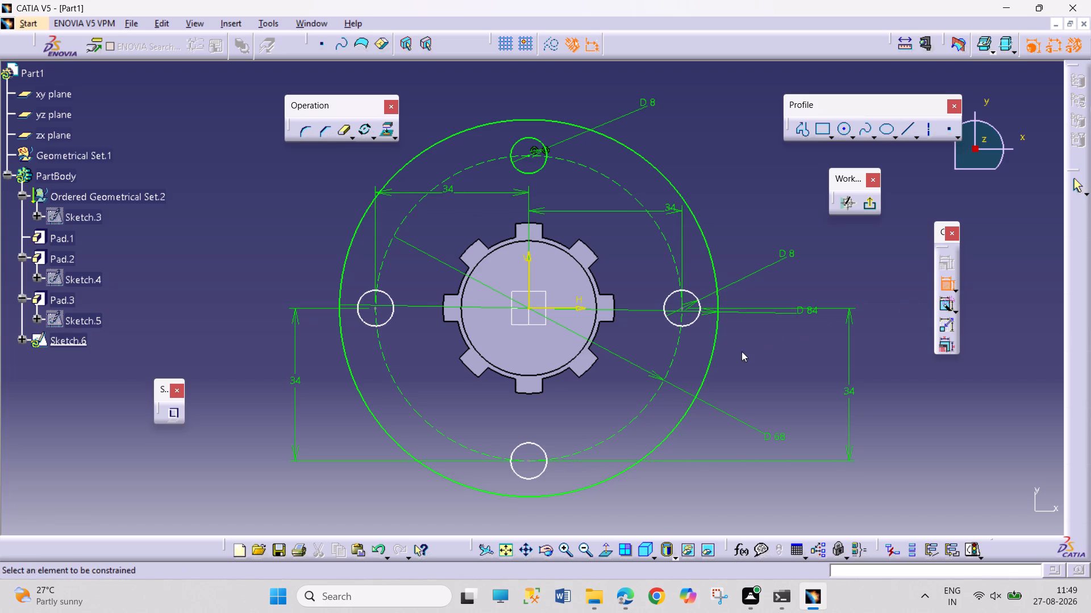
{"action": "left_click", "coordinate": [544, 471]}
{"action": "left_click", "coordinate": [636, 501]}
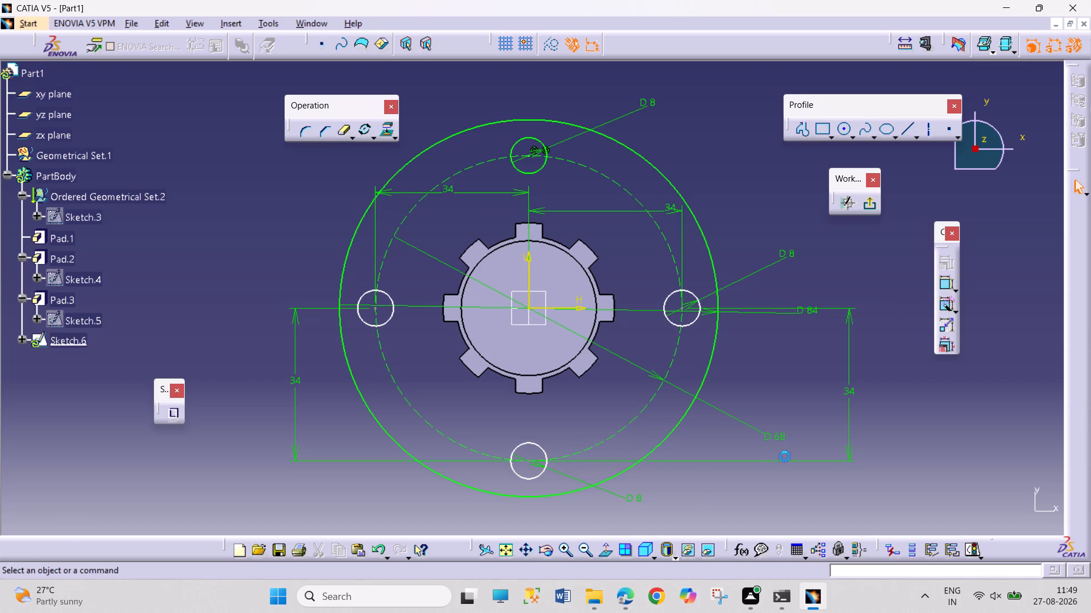
{"action": "left_click", "coordinate": [940, 285]}
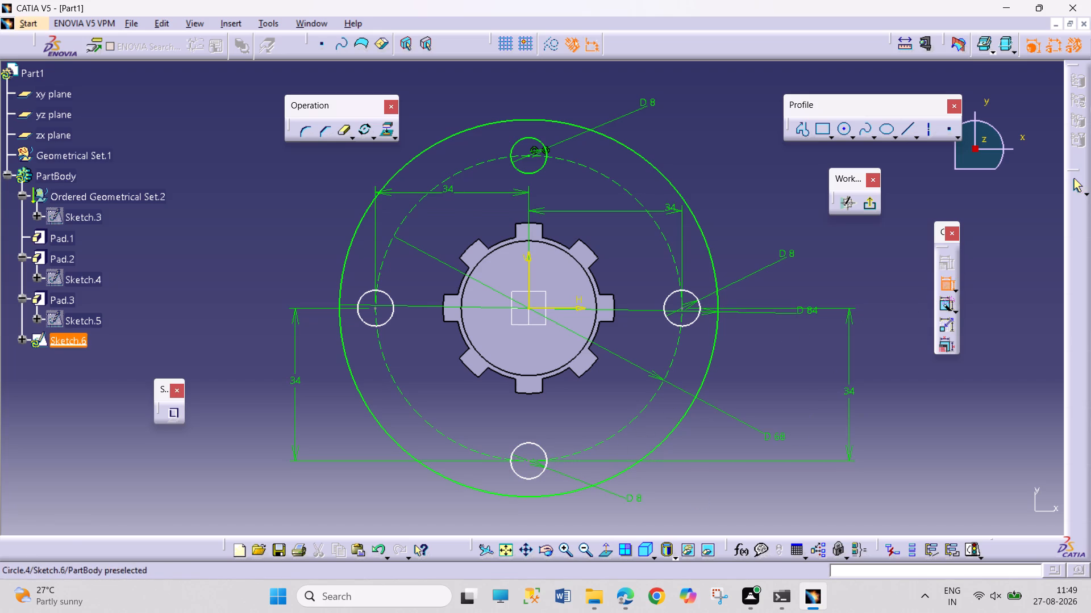
{"action": "left_click_drag", "start_coordinate": [388, 317], "coordinate": [382, 313]}
{"action": "left_click", "coordinate": [262, 219]}
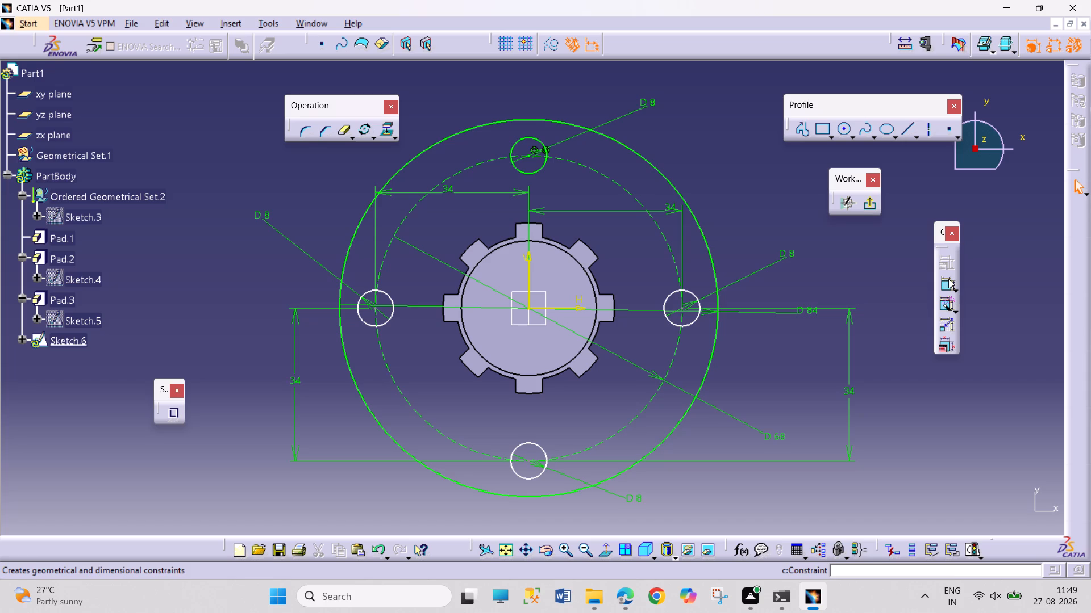
Dimension the vertical distance between the right and top bolt-hole centres using the vertical measure direction, placing it outside the flange.
{"action": "left_click", "coordinate": [948, 279]}
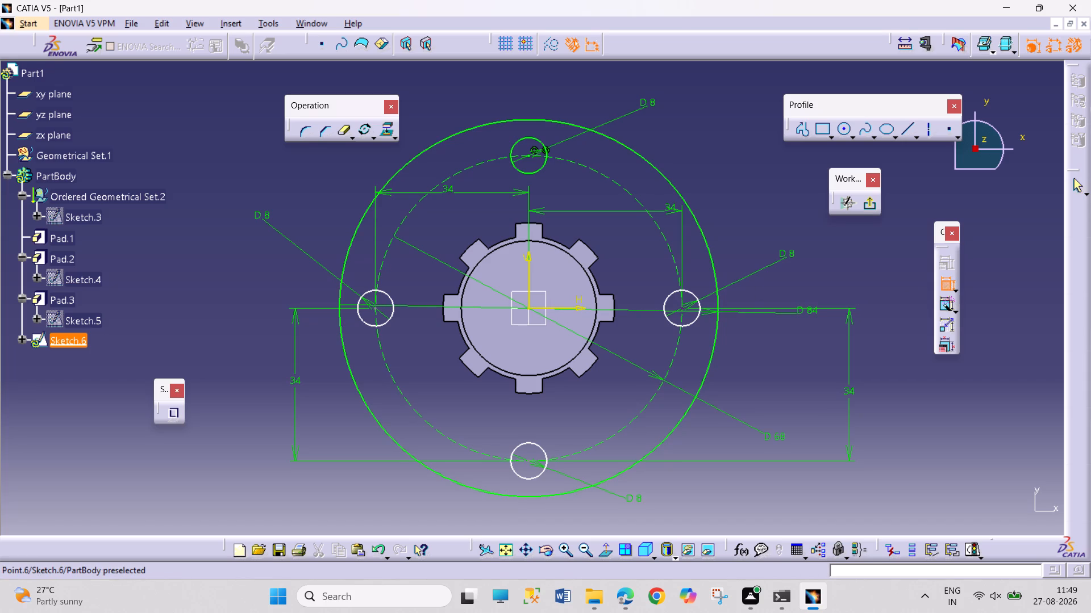
{"action": "left_click", "coordinate": [682, 310]}
{"action": "left_click_drag", "start_coordinate": [531, 157], "coordinate": [538, 158]}
{"action": "right_click", "coordinate": [730, 195]}
{"action": "left_click", "coordinate": [772, 253]}
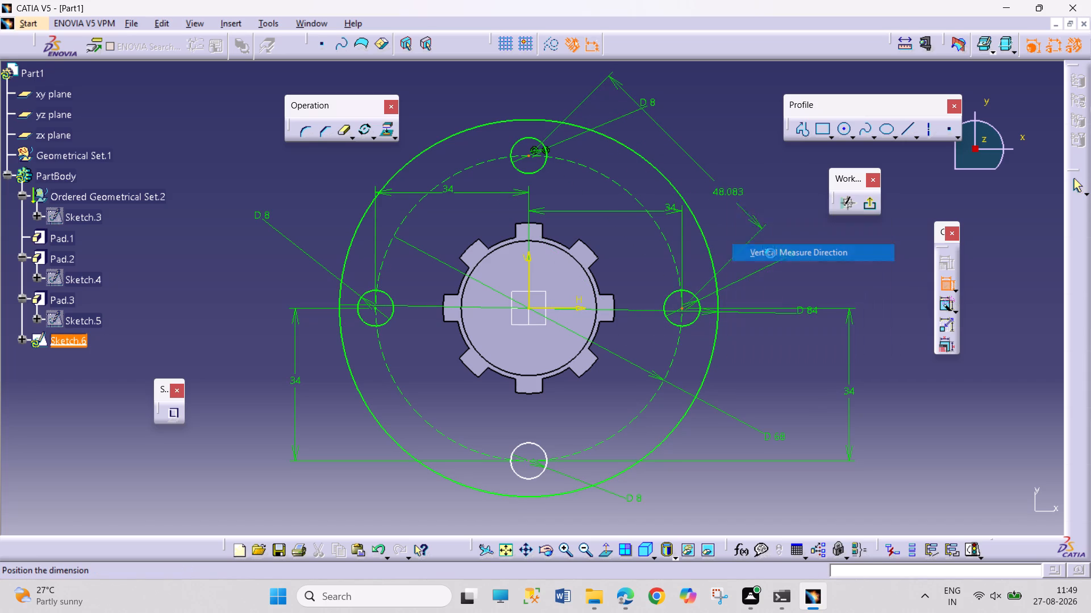
{"action": "left_click", "coordinate": [761, 226]}
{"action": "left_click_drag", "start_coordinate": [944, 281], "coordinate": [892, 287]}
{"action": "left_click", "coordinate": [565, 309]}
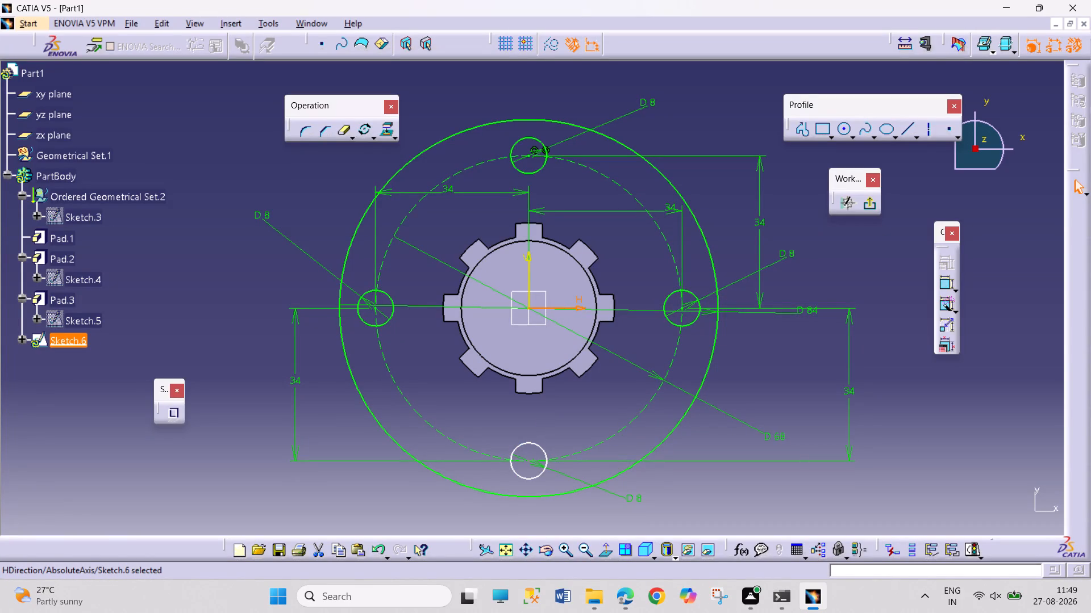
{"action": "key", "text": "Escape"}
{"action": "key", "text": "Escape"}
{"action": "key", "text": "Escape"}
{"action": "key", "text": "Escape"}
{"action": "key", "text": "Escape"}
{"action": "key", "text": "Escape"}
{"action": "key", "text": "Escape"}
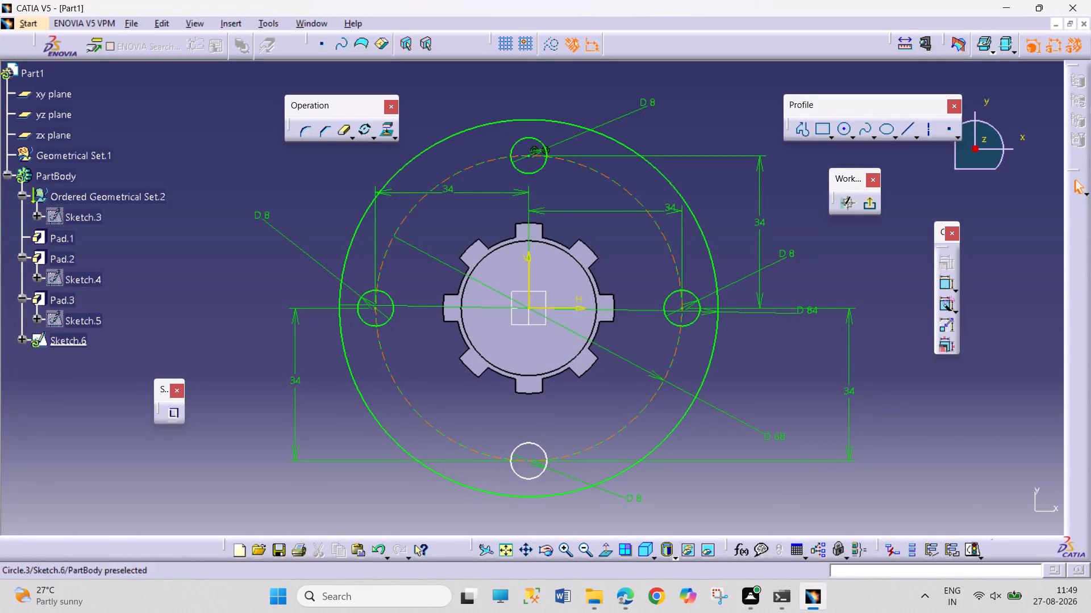
Dimension the horizontal distance between the bottom and right bolt-hole centres using the horizontal measure direction, placing it just below the splined shaft.
{"action": "left_click", "coordinate": [943, 286]}
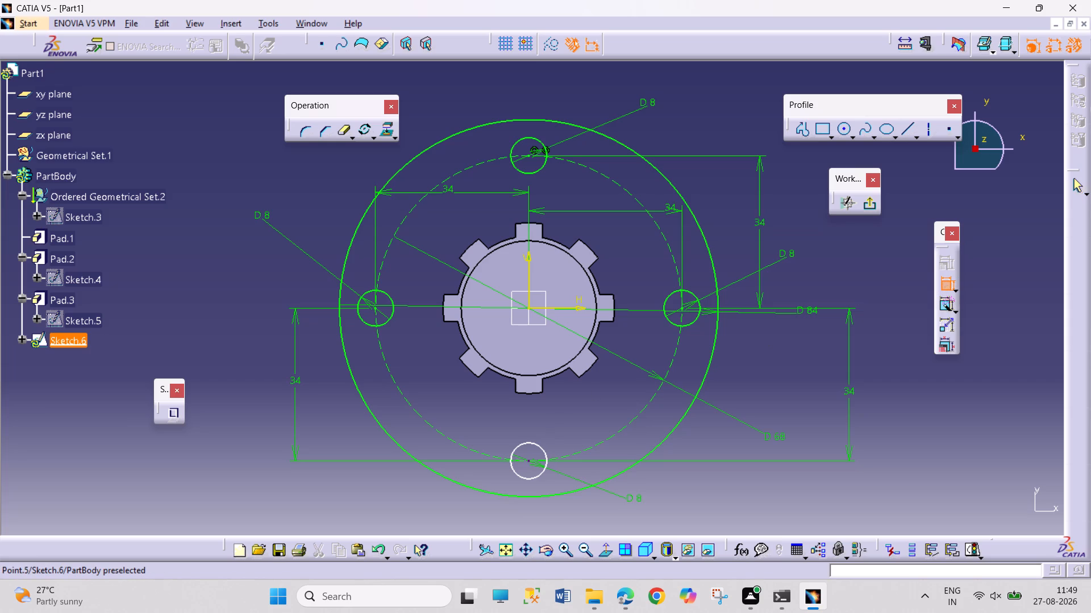
{"action": "left_click", "coordinate": [528, 460]}
{"action": "left_click", "coordinate": [684, 310]}
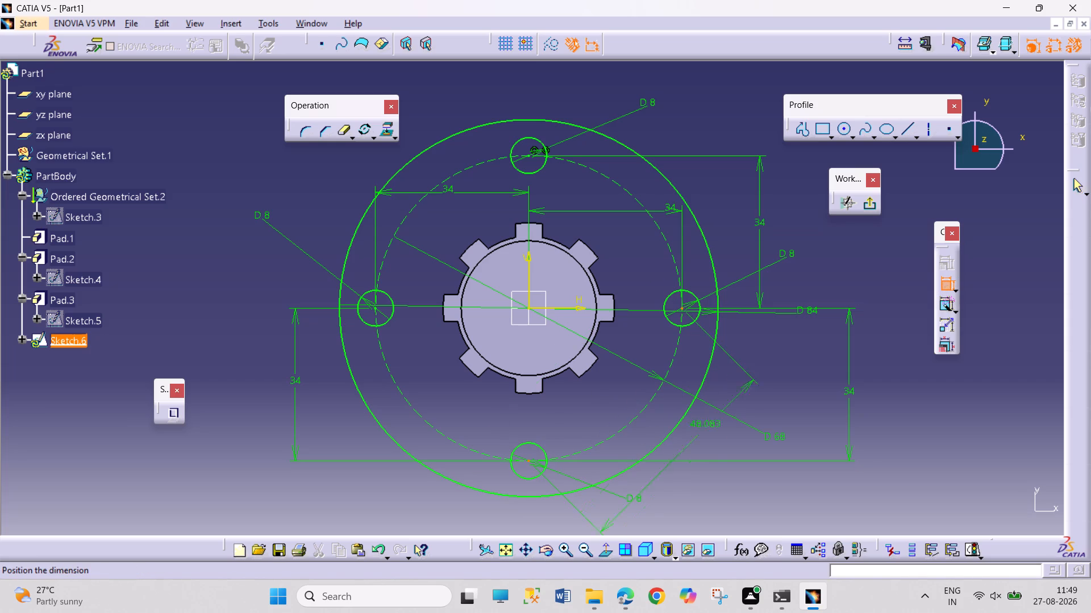
{"action": "right_click", "coordinate": [705, 465]}
{"action": "left_click_drag", "start_coordinate": [772, 346], "coordinate": [772, 352]}
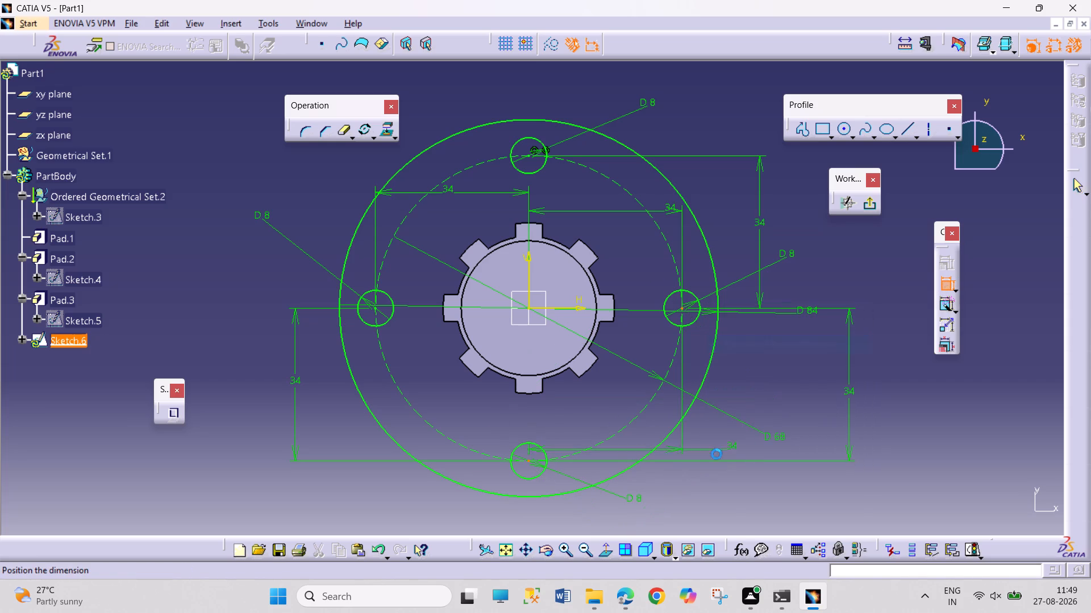
{"action": "left_click", "coordinate": [671, 404]}
{"action": "left_click", "coordinate": [824, 468]}
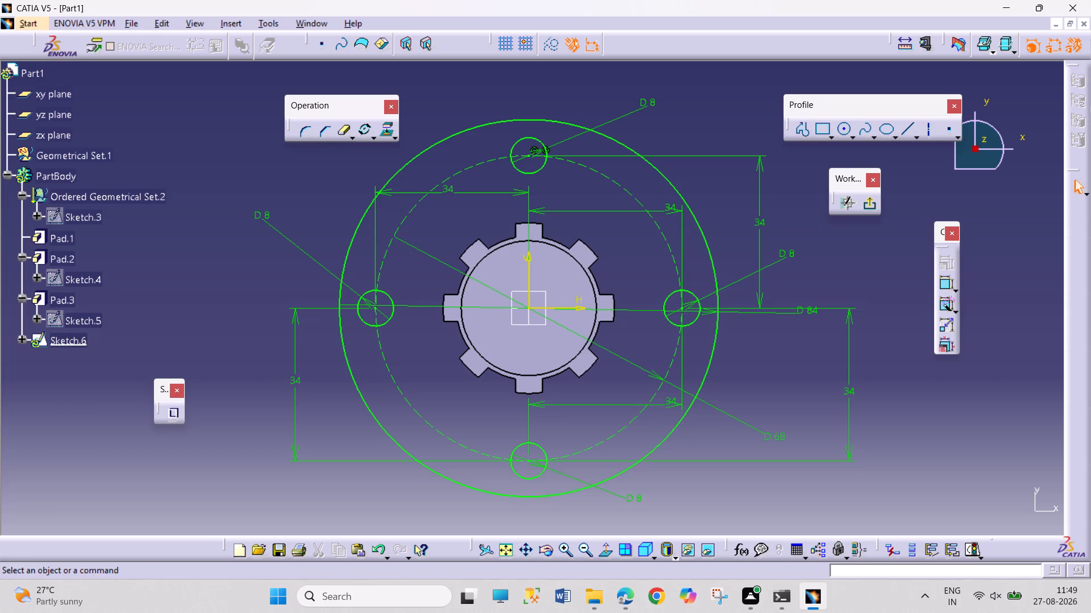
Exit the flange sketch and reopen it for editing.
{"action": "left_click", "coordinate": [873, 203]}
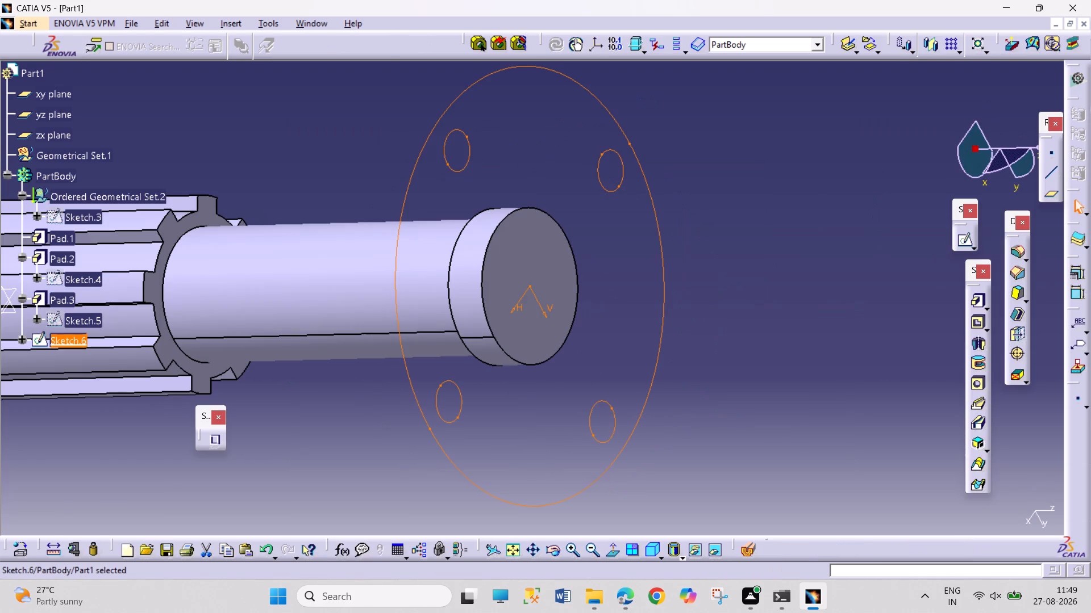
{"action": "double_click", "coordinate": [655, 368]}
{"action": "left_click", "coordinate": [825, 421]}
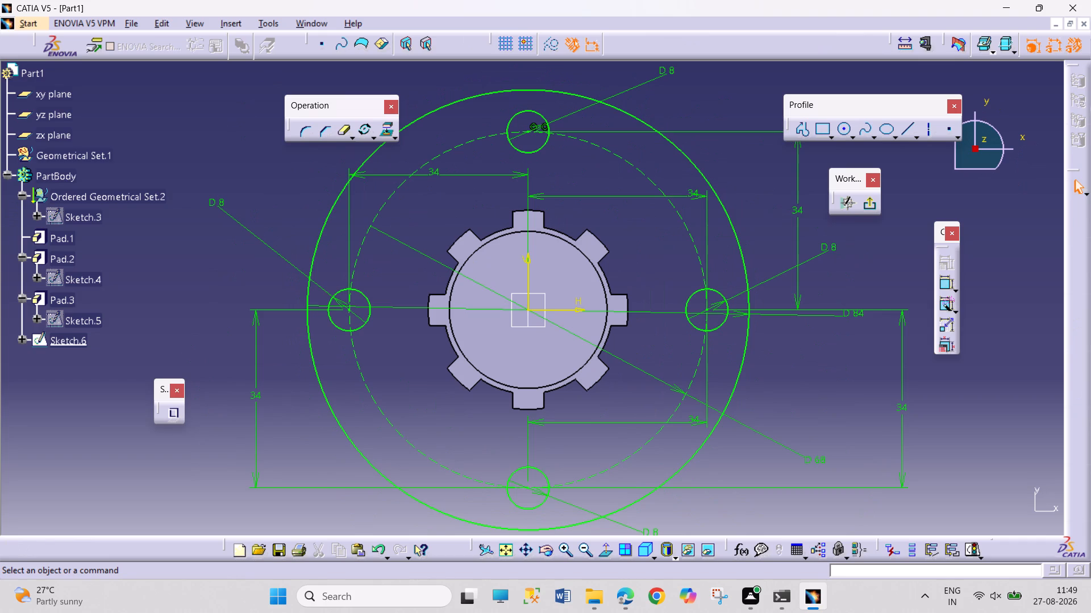
Sketch a slanted line about 16 mm long between the splined shaft and the bolt circle, in the upper-left quadrant of the flange.
{"action": "left_click", "coordinate": [909, 125]}
{"action": "left_click", "coordinate": [384, 230]}
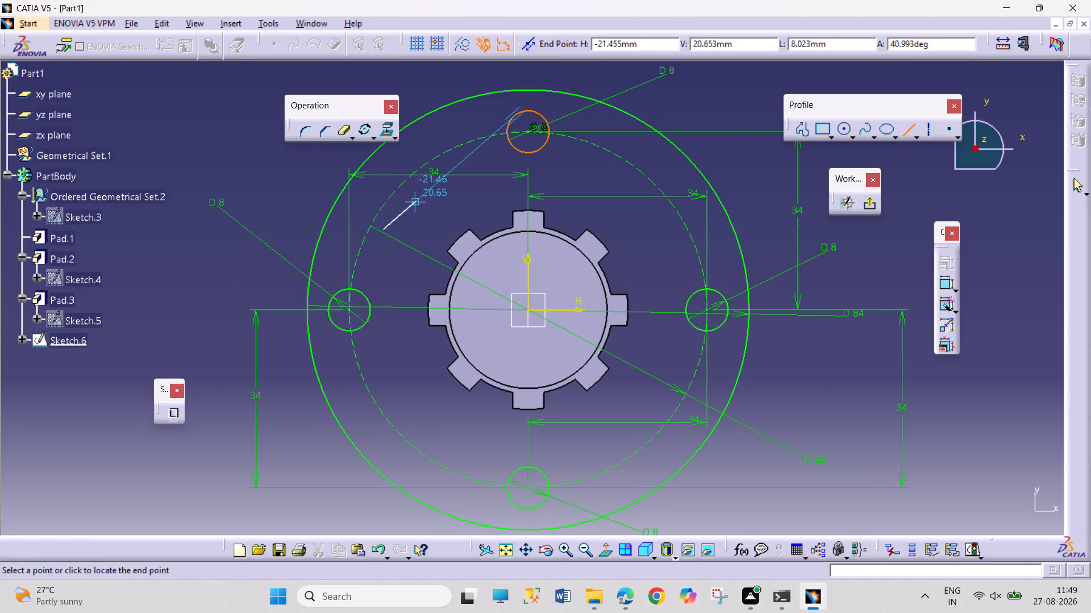
{"action": "left_click", "coordinate": [458, 190]}
{"action": "left_click", "coordinate": [850, 409]}
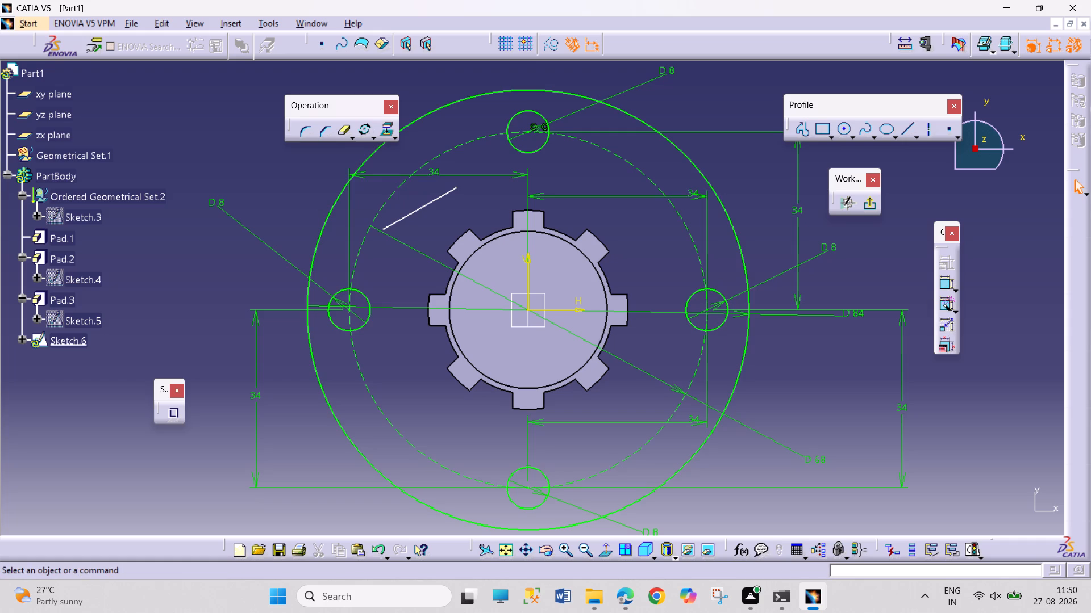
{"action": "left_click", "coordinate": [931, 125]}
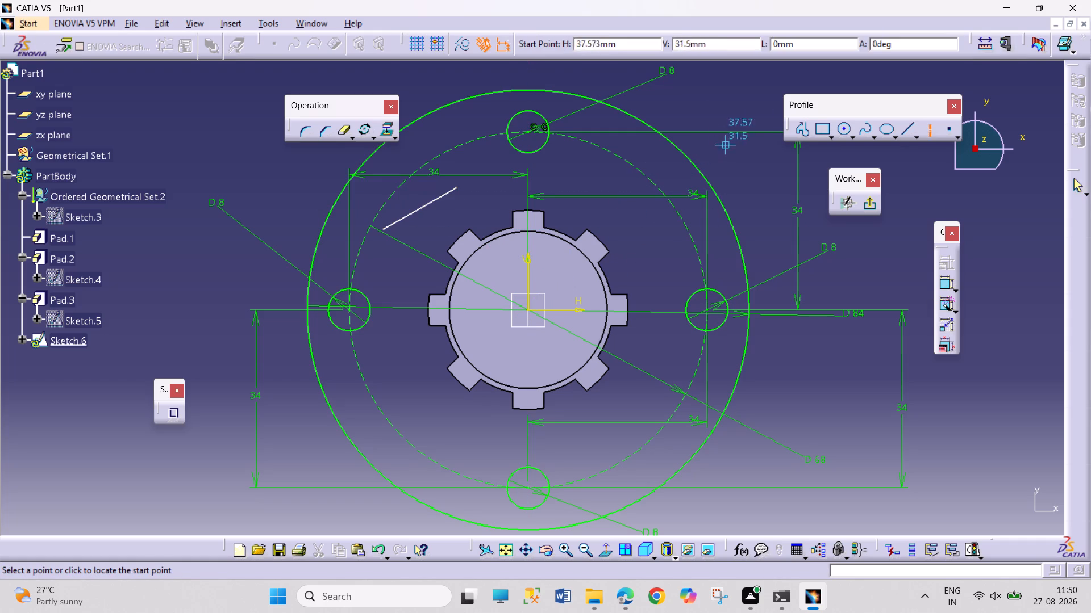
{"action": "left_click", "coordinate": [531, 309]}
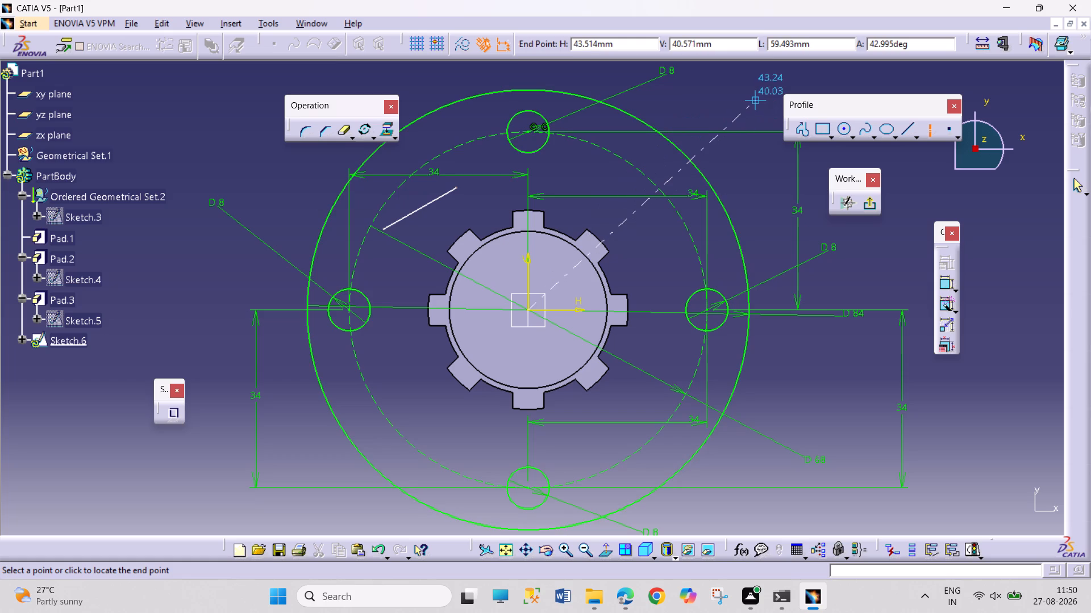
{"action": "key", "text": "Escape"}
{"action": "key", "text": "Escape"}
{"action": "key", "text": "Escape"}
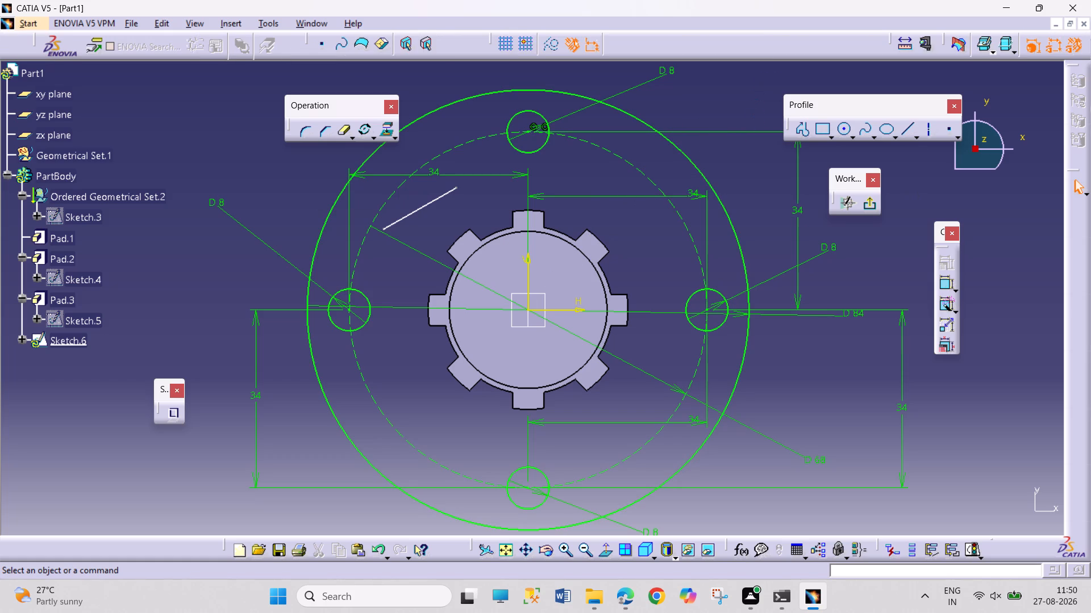
Sketch a diagonal axis about 103 mm long across the flange near its centre, from beyond the lower-left edge to beyond the upper-right edge.
{"action": "left_click", "coordinate": [926, 131]}
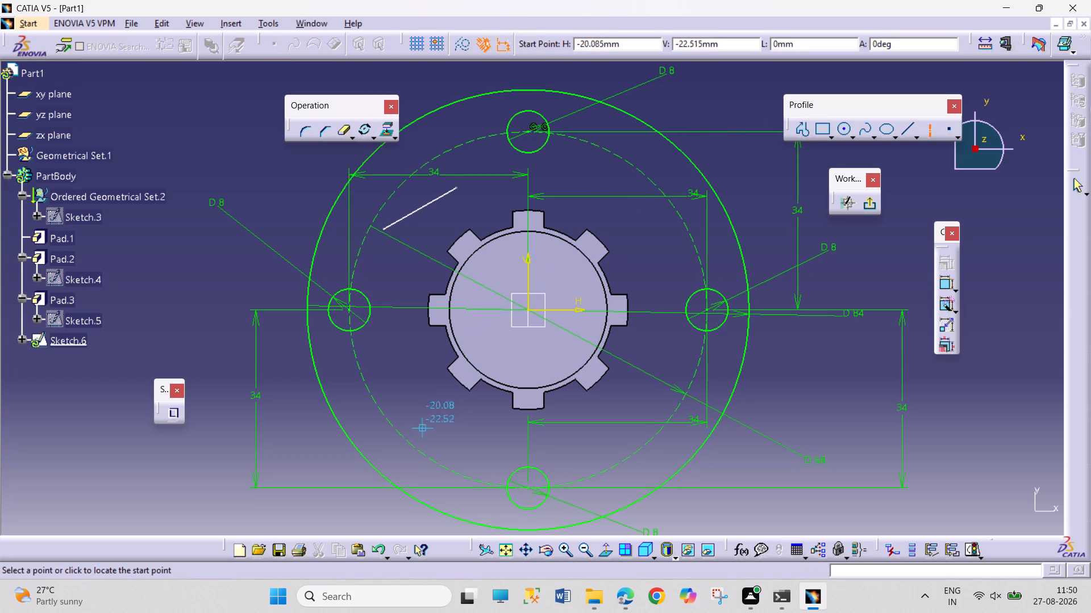
{"action": "left_click", "coordinate": [350, 518]}
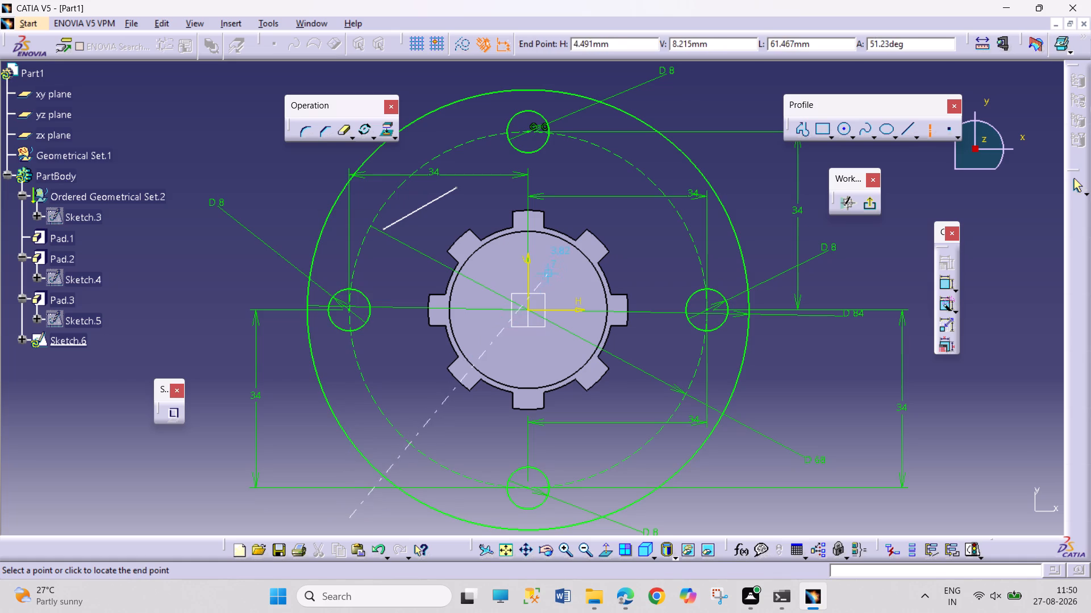
{"action": "left_click", "coordinate": [717, 115]}
{"action": "left_click", "coordinate": [748, 191]}
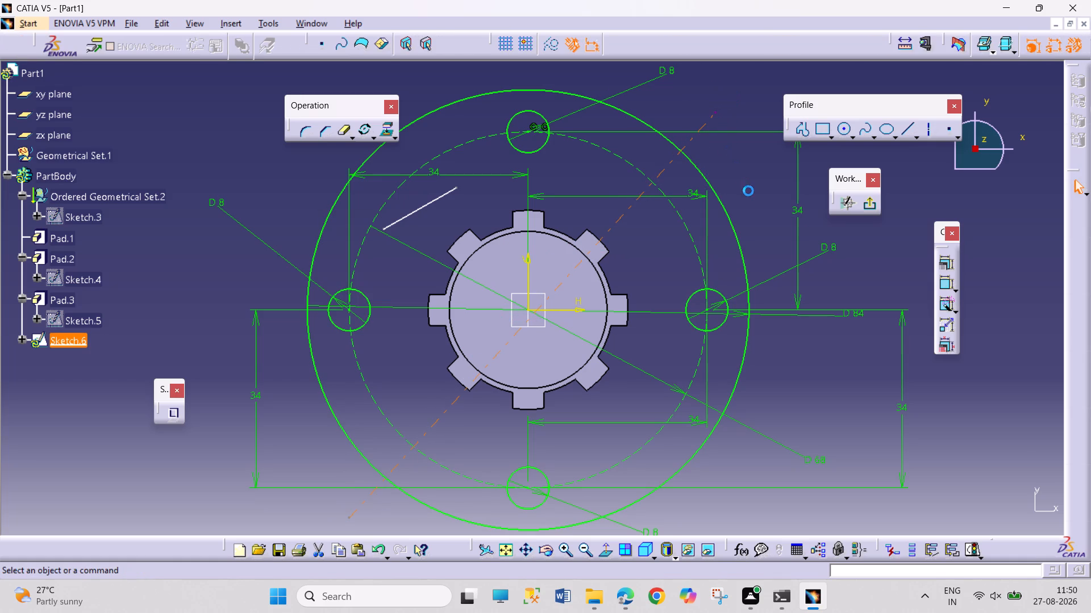
Constrain the diagonal axis to pass through the sketch origin with a Coincidence constraint.
{"action": "left_click", "coordinate": [528, 310]}
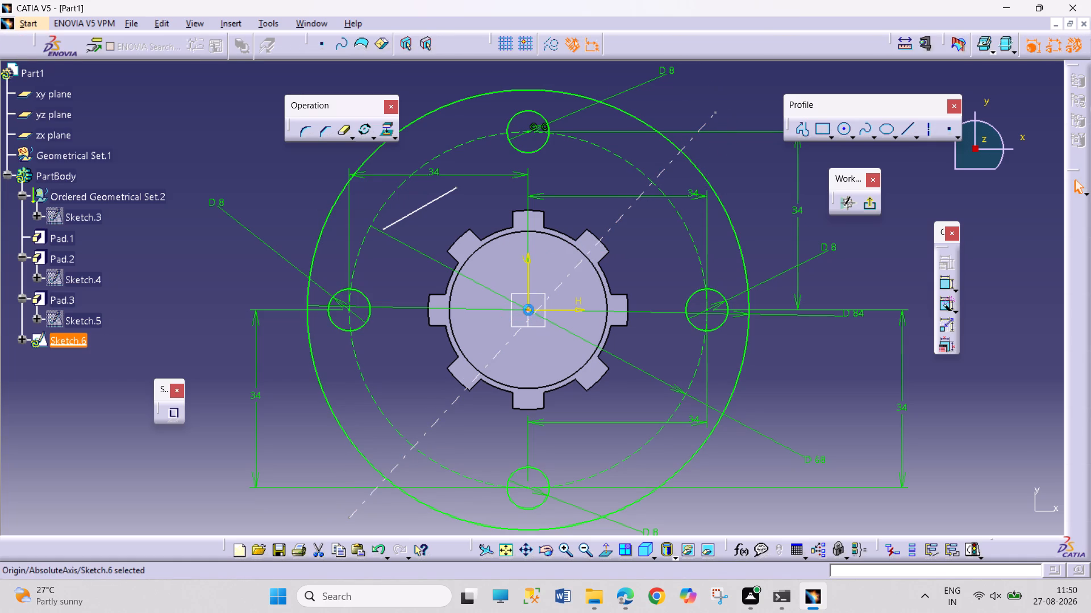
{"action": "left_click", "coordinate": [531, 316], "text": "ctrl"}
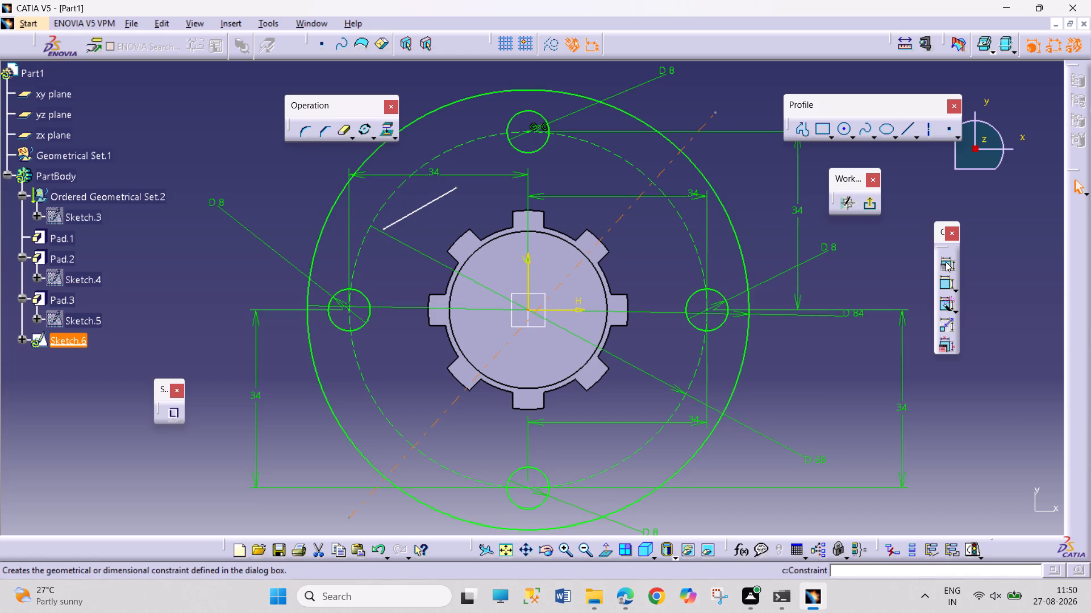
{"action": "left_click", "coordinate": [944, 262]}
{"action": "left_click", "coordinate": [1004, 377]}
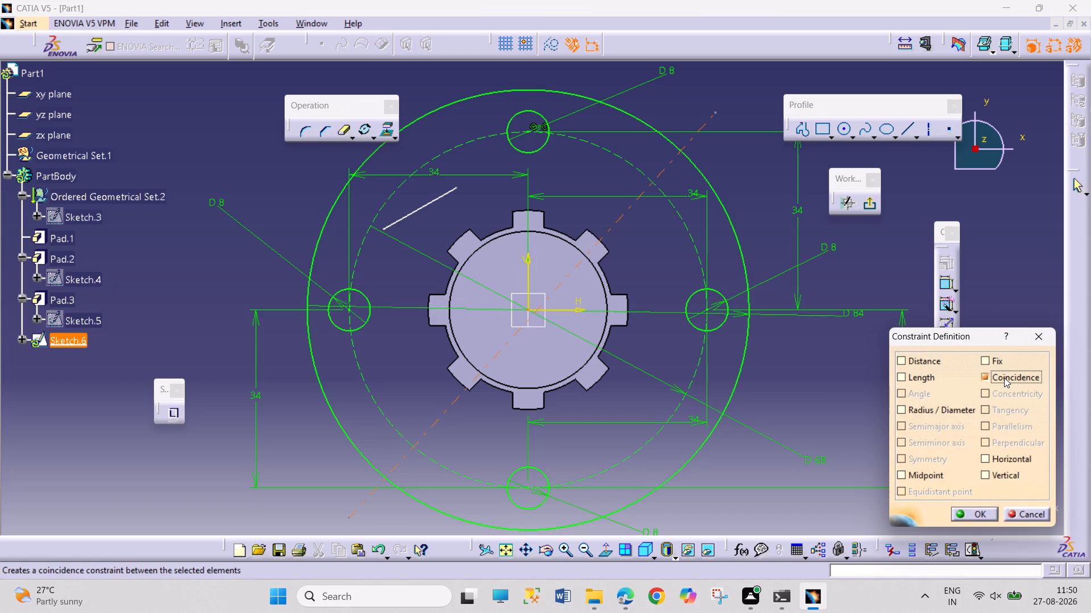
{"action": "left_click", "coordinate": [984, 515]}
{"action": "left_click", "coordinate": [968, 473]}
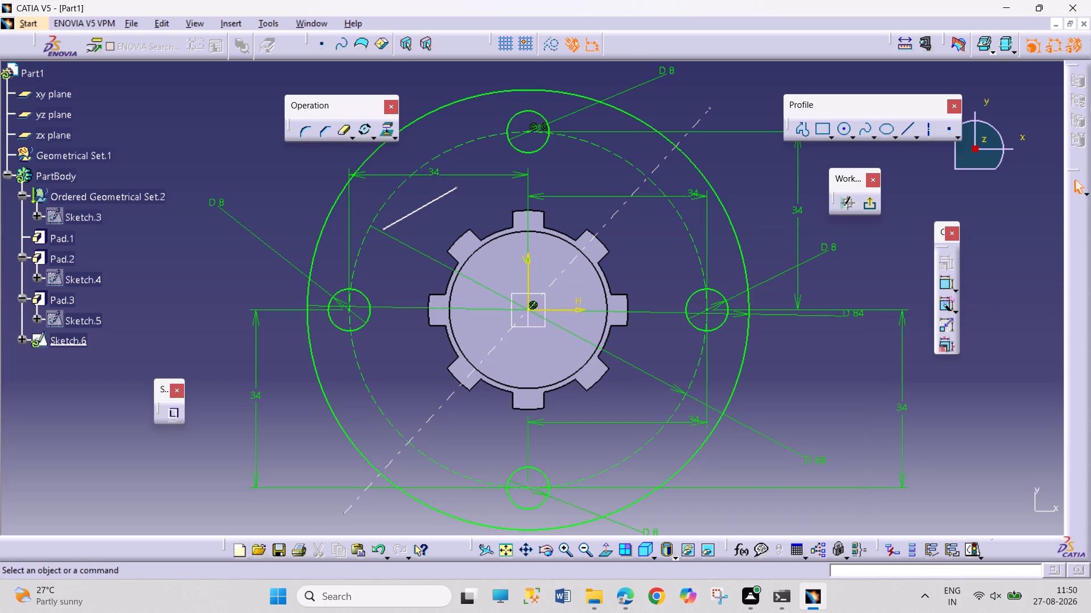
Constrain the angle between the diagonal axis and the sketch's vertical axis to 45 degrees.
{"action": "left_click", "coordinate": [944, 283]}
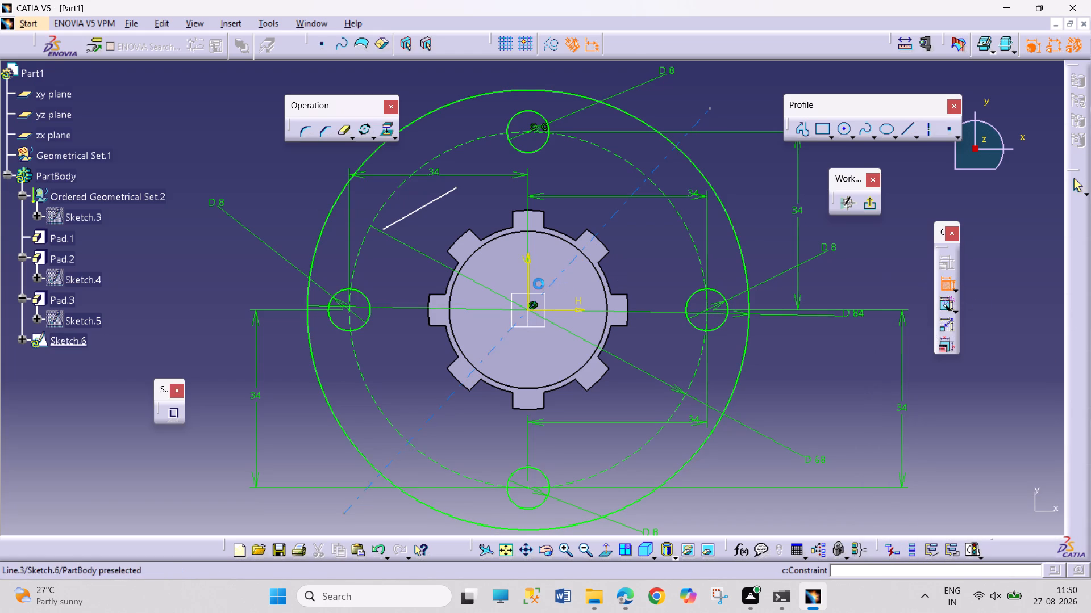
{"action": "left_click", "coordinate": [531, 274]}
{"action": "left_click", "coordinate": [555, 278]}
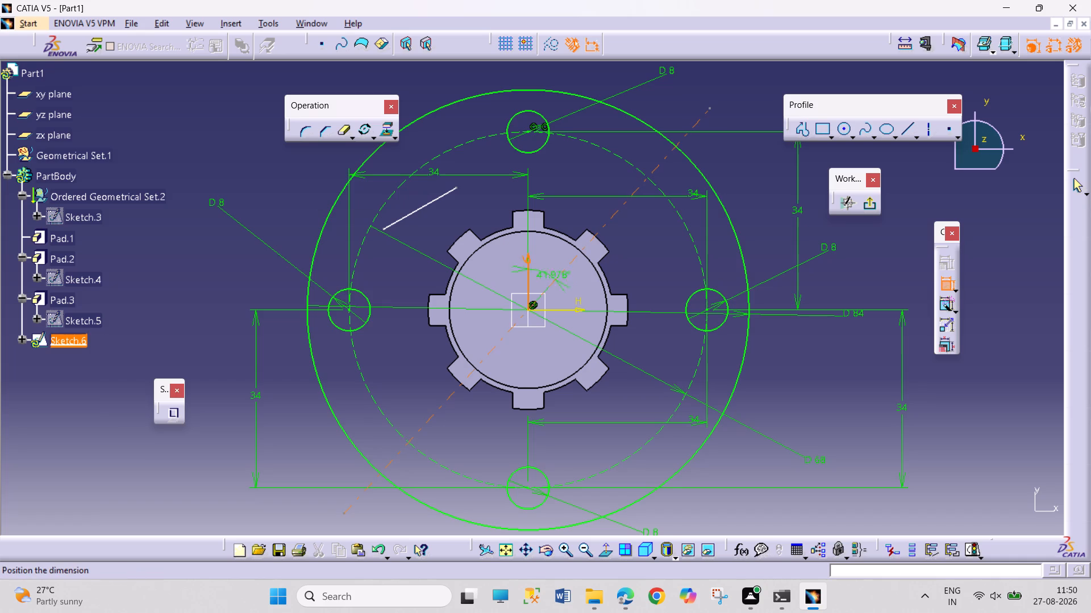
{"action": "left_click", "coordinate": [555, 257]}
{"action": "double_click", "coordinate": [561, 251]}
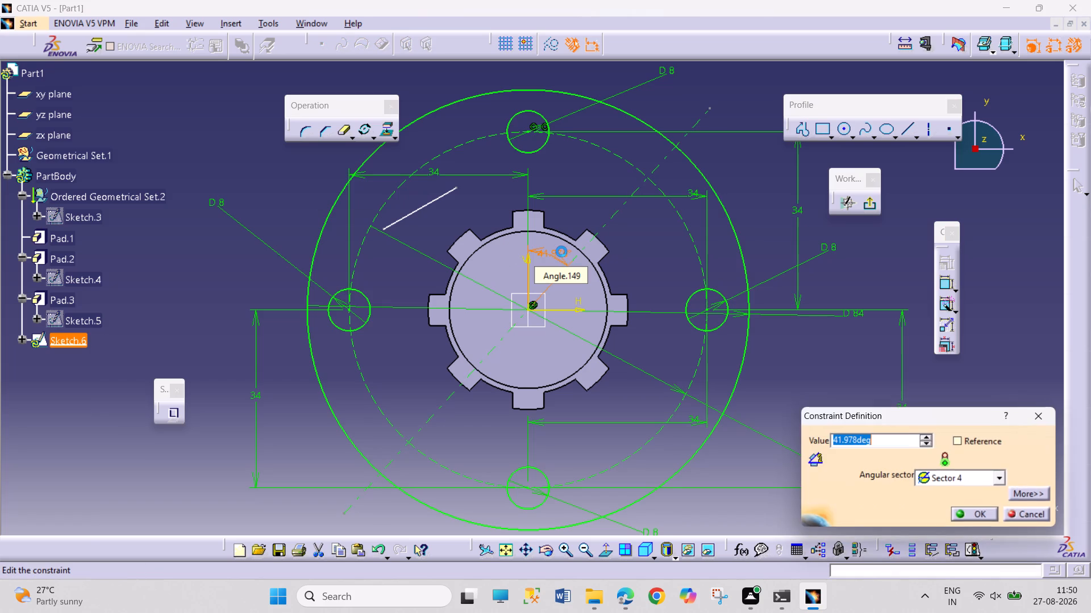
{"action": "type", "text": "45"}
{"action": "key", "text": "Return"}
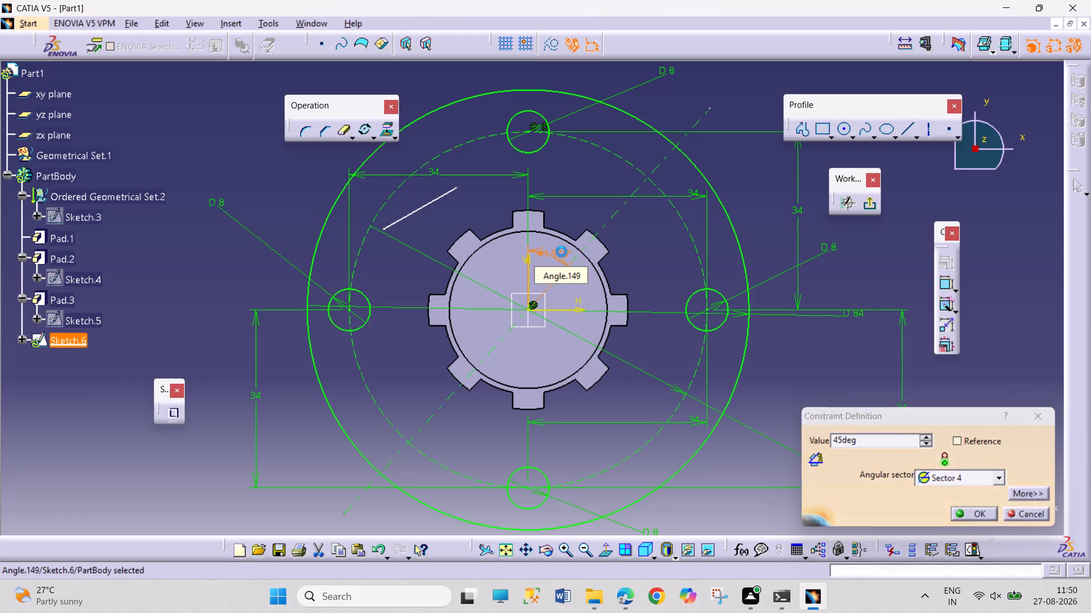
{"action": "left_click", "coordinate": [963, 422]}
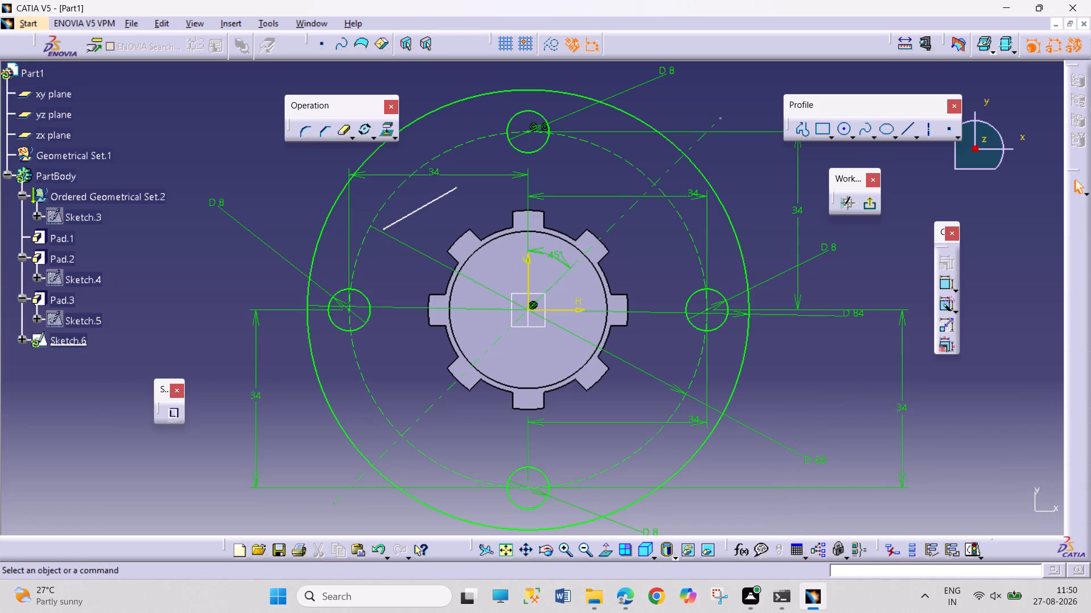
Make the short slanted line parallel to the diagonal axis with a Parallelism constraint.
{"action": "left_click", "coordinate": [426, 207]}
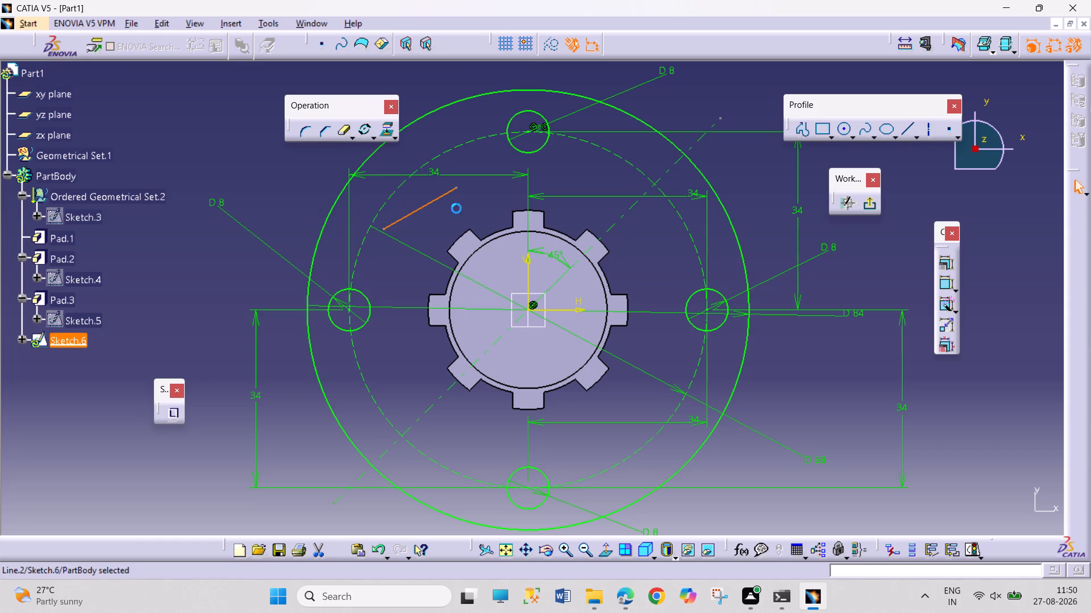
{"action": "left_click", "coordinate": [617, 220], "text": "ctrl"}
{"action": "left_click", "coordinate": [947, 267]}
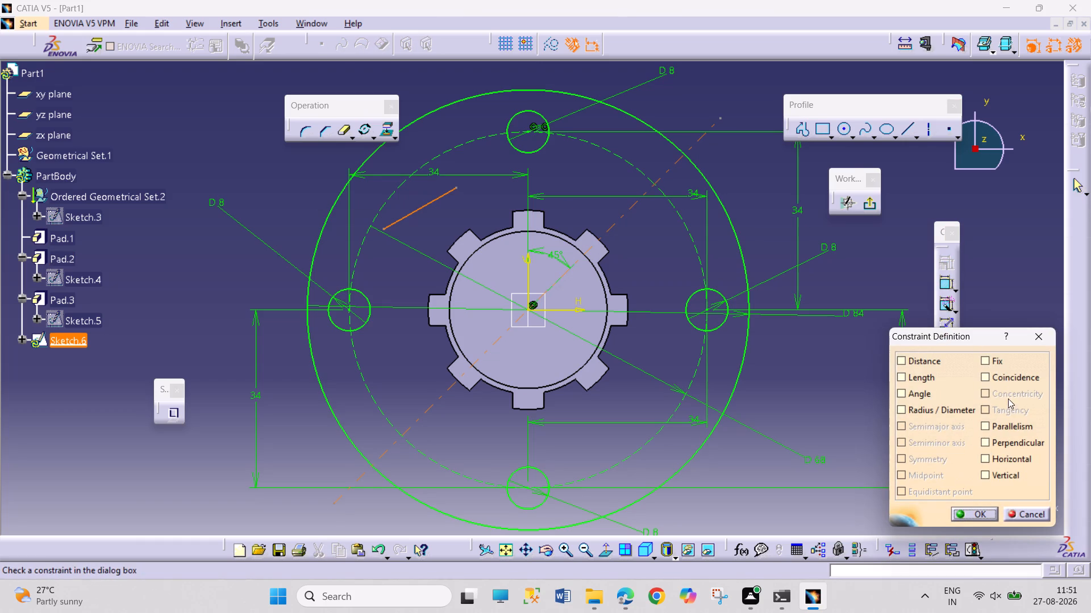
{"action": "left_click", "coordinate": [1012, 425]}
{"action": "left_click", "coordinate": [977, 517]}
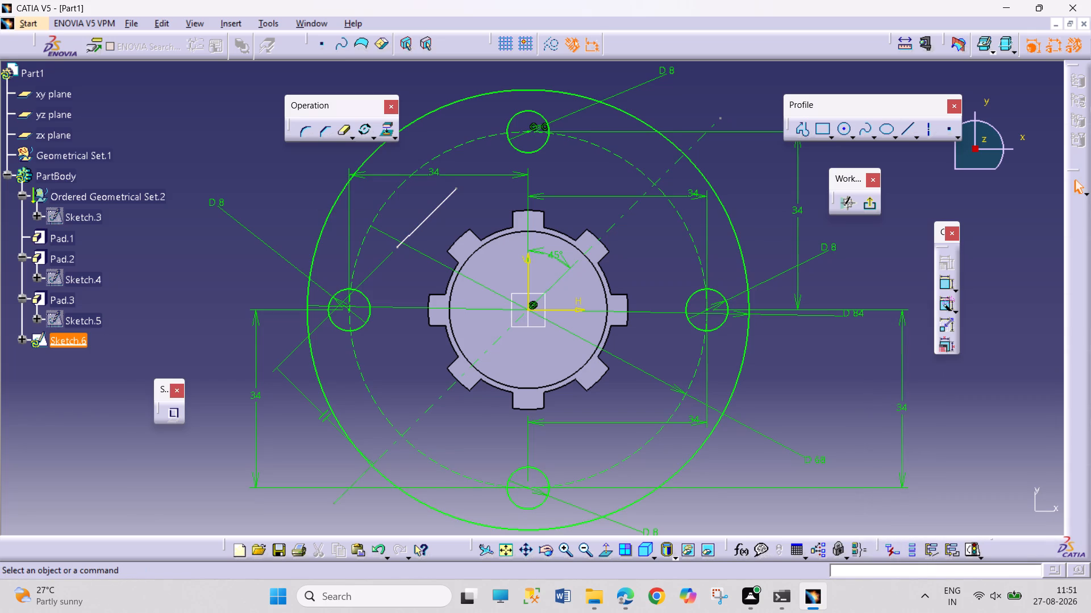
Dimension the short slanted line's length and set it to 15 mm.
{"action": "left_click", "coordinate": [941, 280]}
{"action": "left_click", "coordinate": [417, 225]}
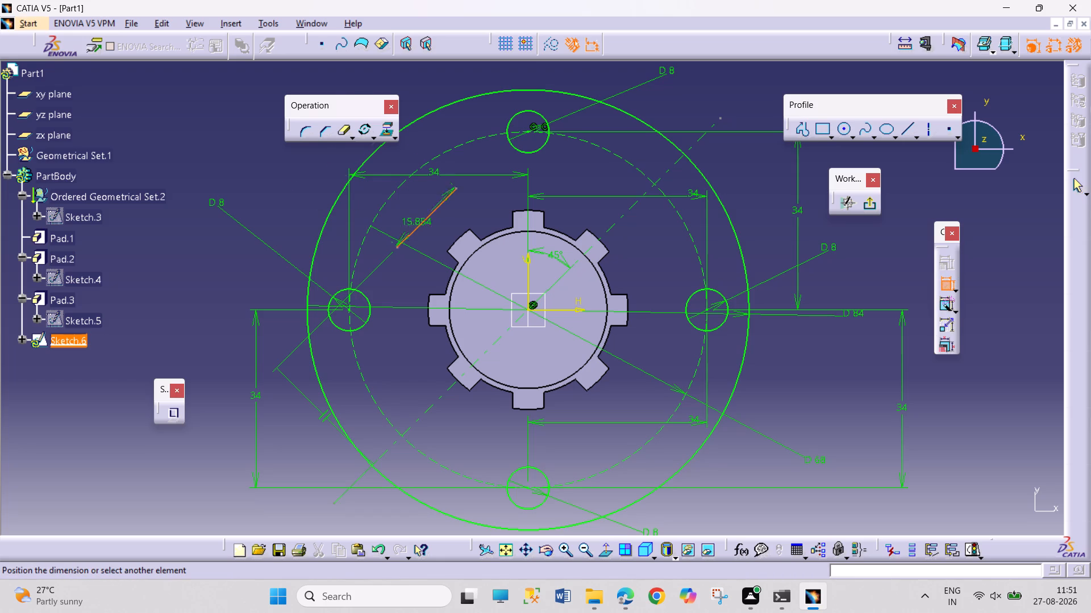
{"action": "left_click", "coordinate": [255, 175]}
{"action": "double_click", "coordinate": [257, 174]}
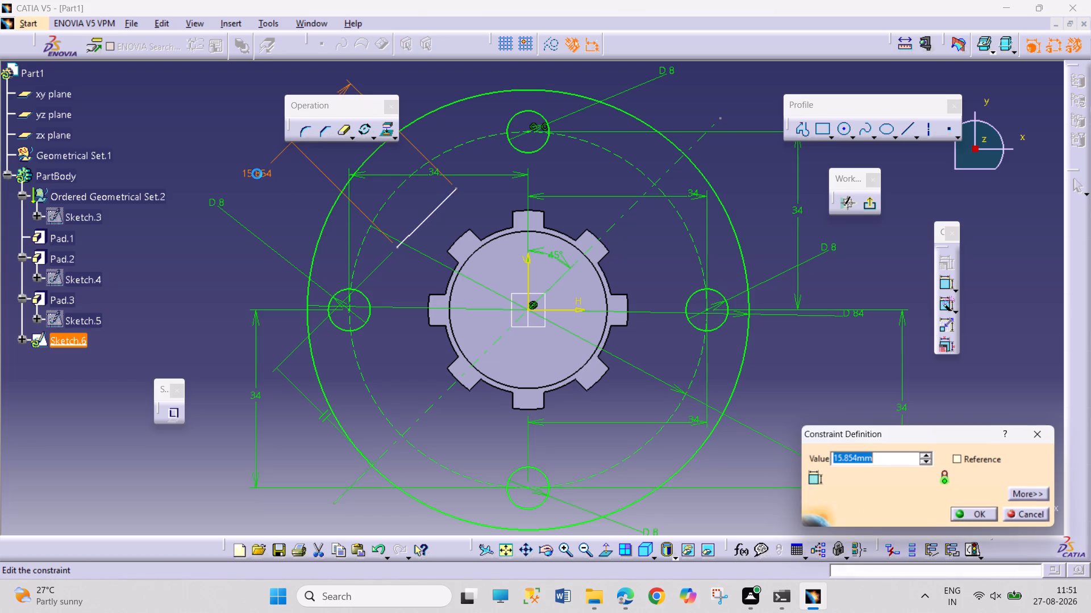
{"action": "type", "text": "15"}
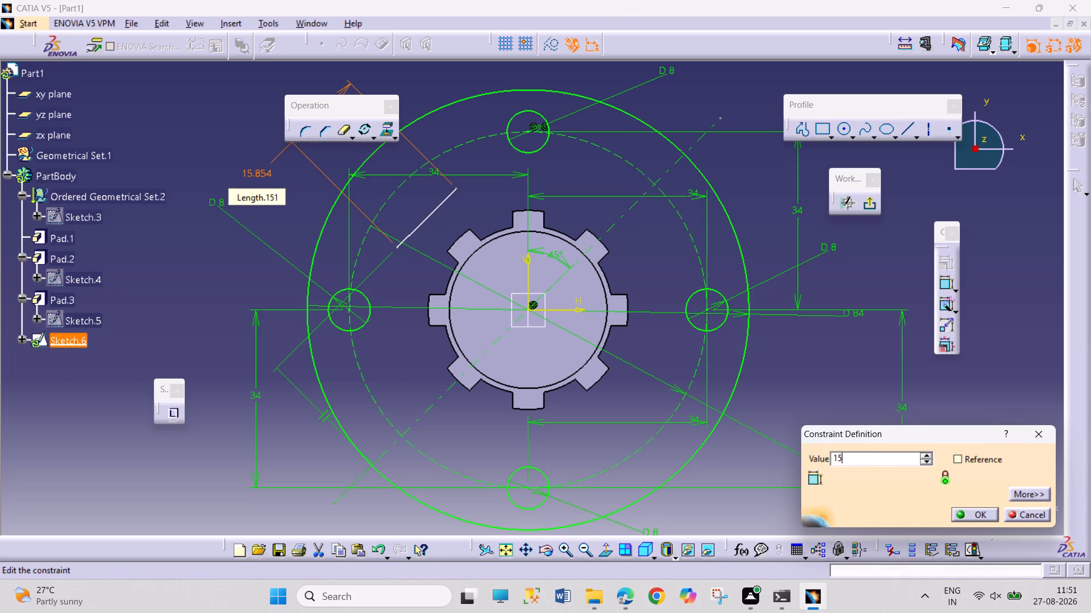
{"action": "key", "text": "Return"}
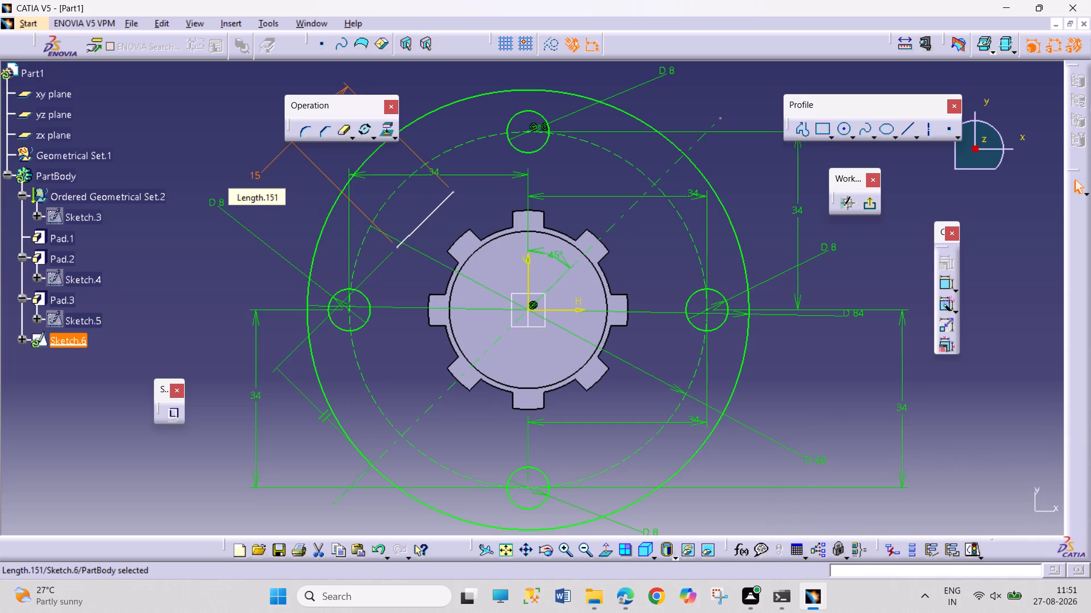
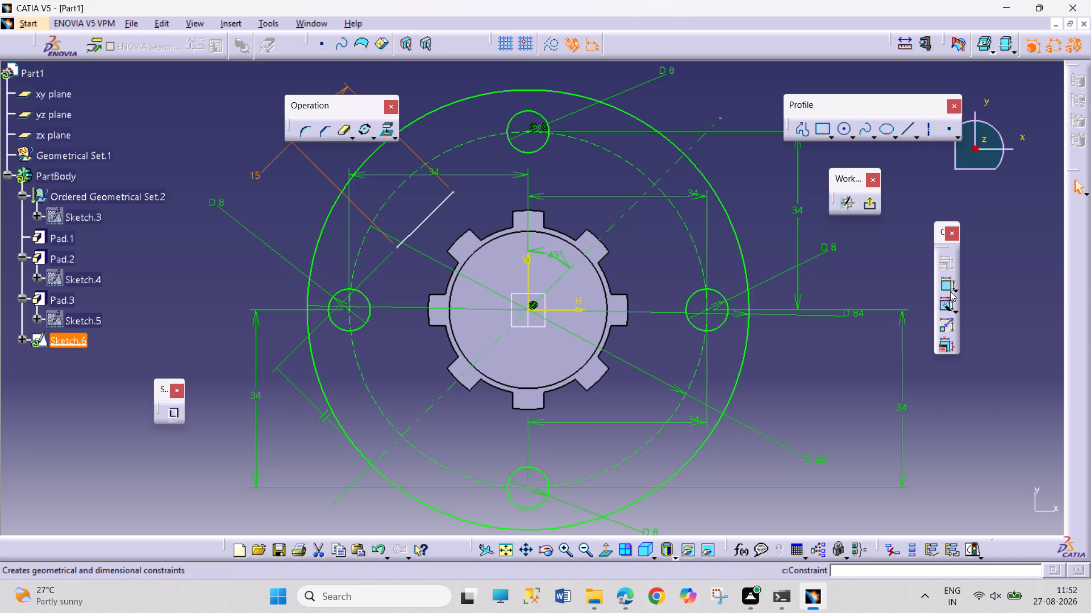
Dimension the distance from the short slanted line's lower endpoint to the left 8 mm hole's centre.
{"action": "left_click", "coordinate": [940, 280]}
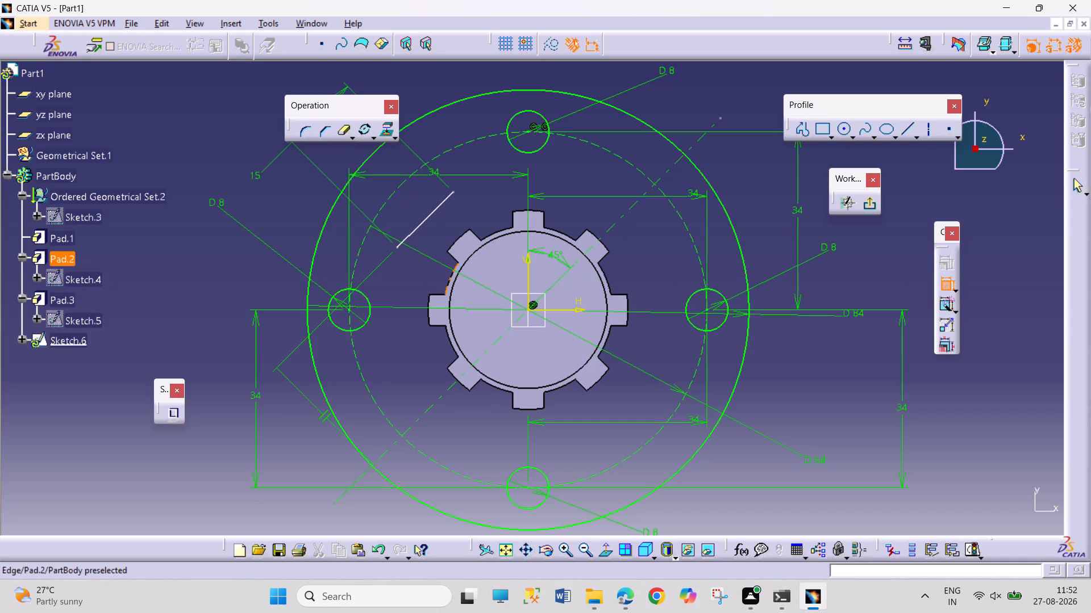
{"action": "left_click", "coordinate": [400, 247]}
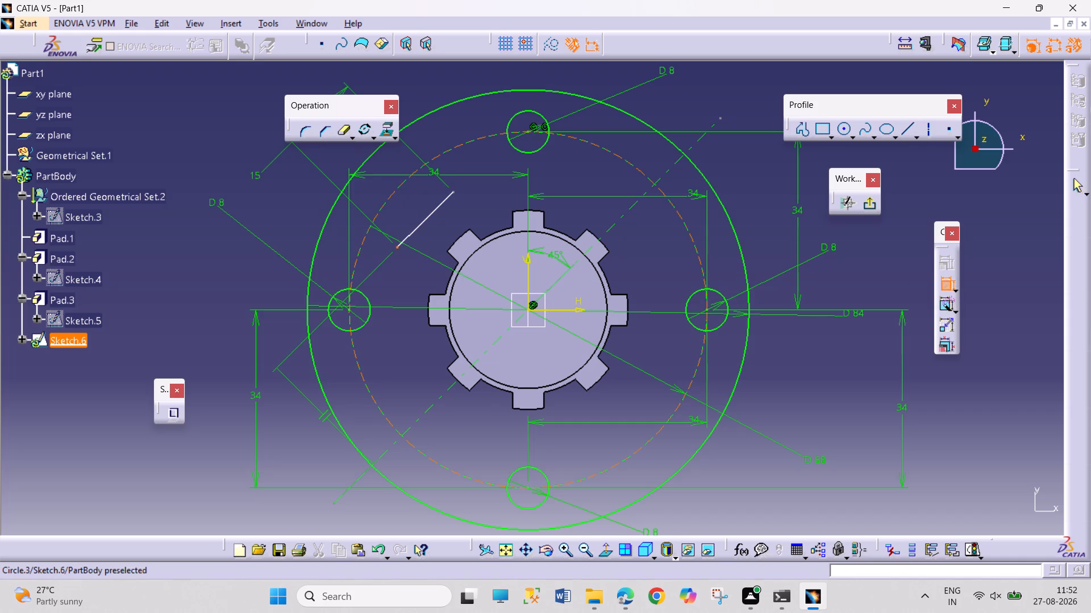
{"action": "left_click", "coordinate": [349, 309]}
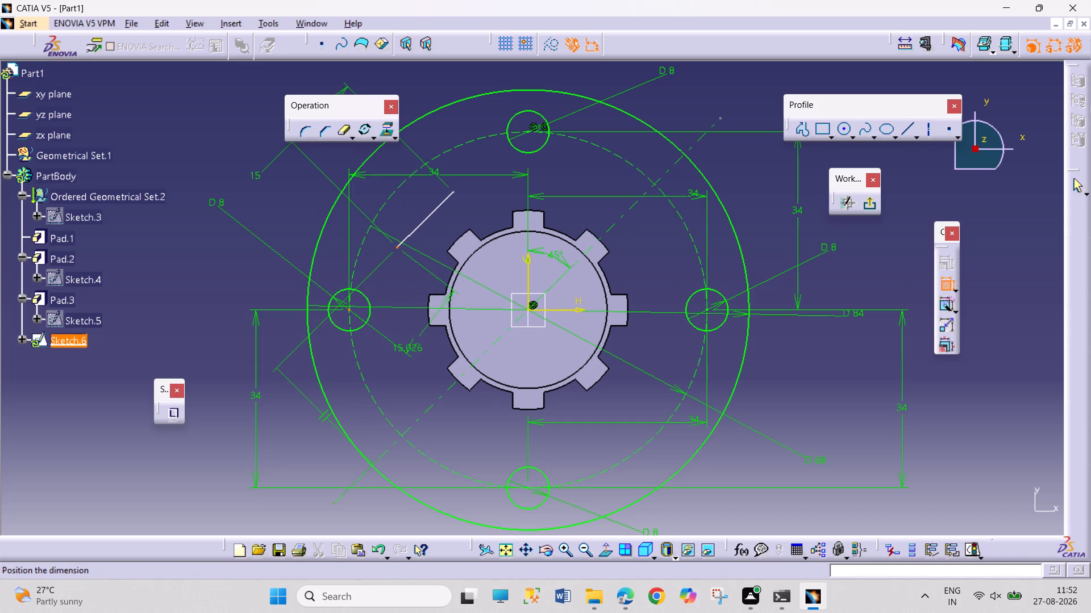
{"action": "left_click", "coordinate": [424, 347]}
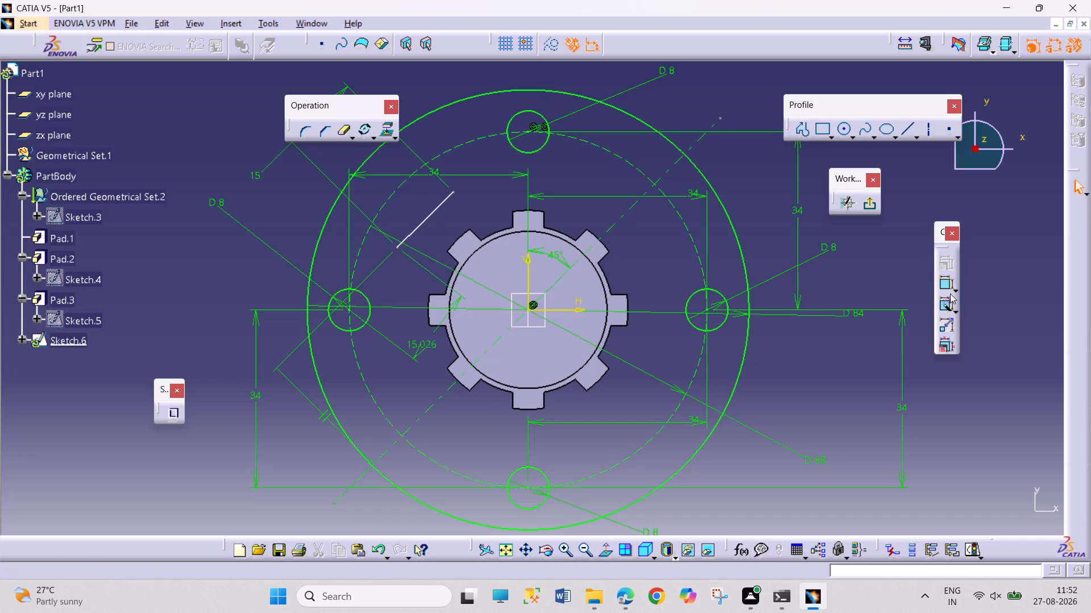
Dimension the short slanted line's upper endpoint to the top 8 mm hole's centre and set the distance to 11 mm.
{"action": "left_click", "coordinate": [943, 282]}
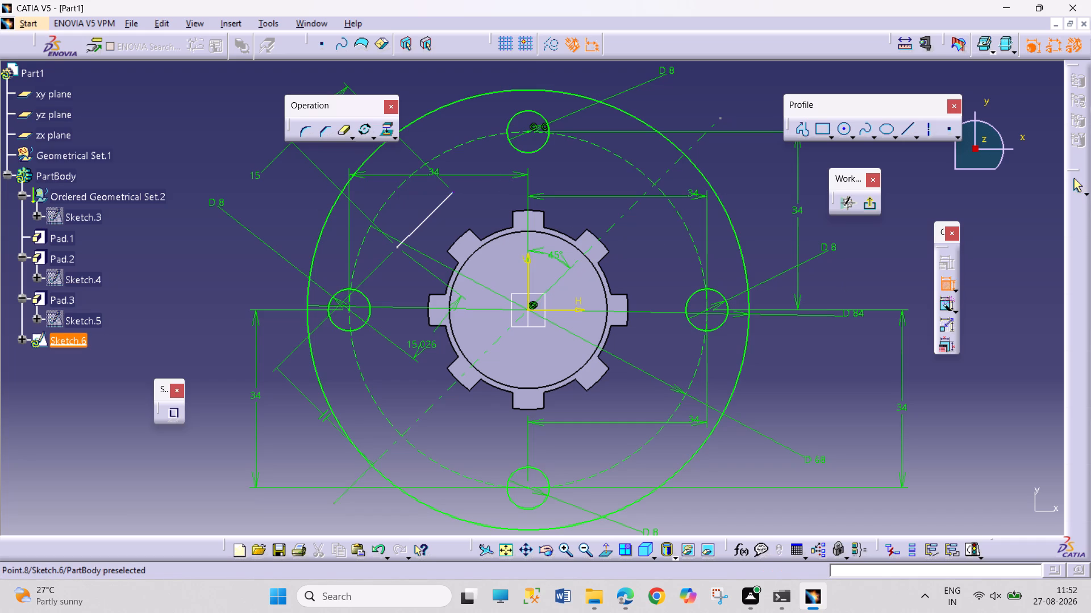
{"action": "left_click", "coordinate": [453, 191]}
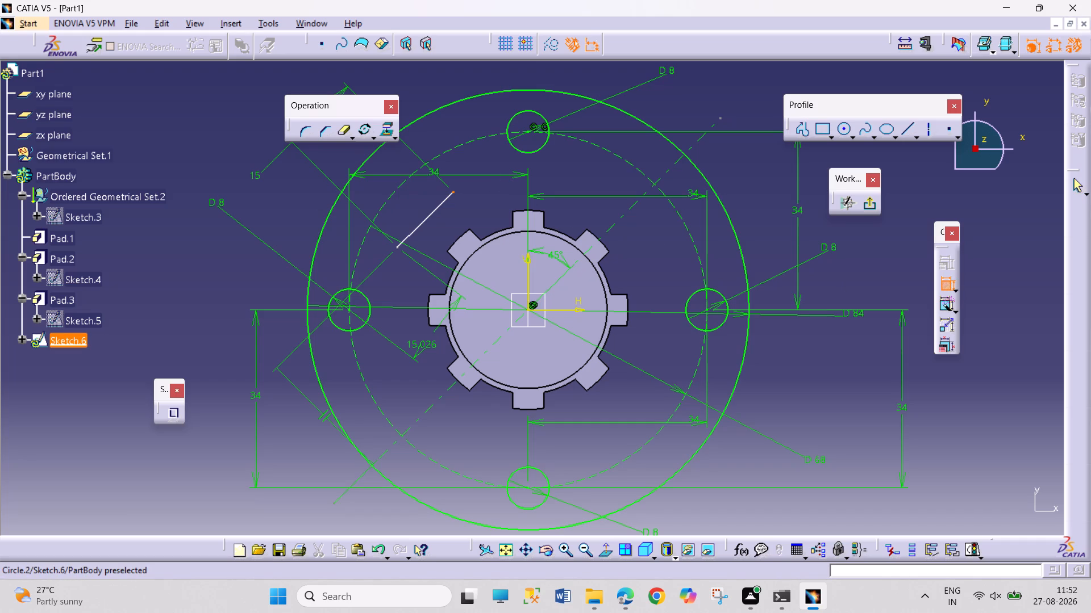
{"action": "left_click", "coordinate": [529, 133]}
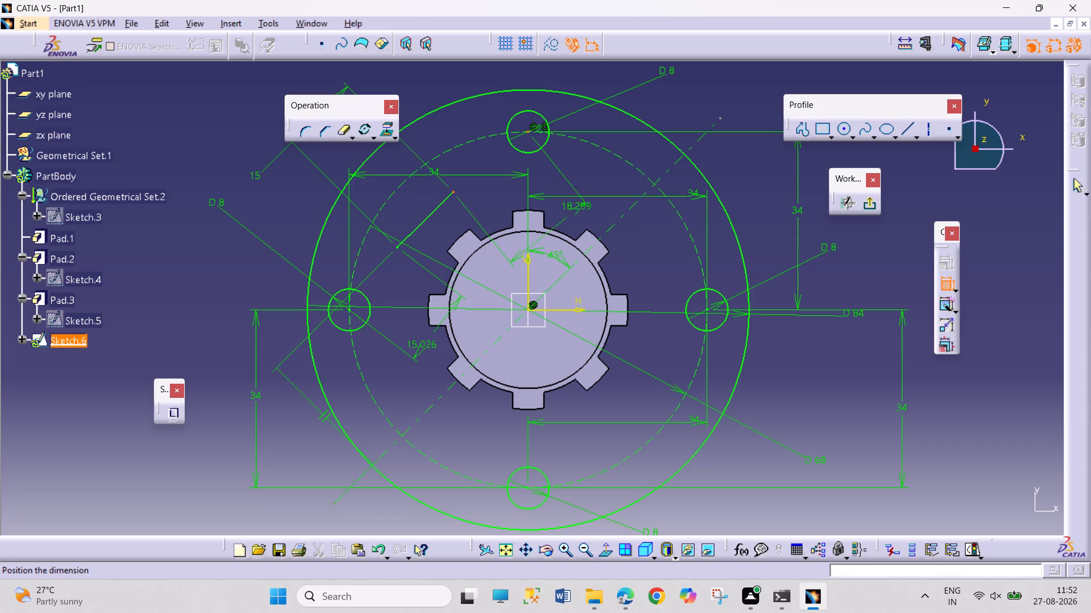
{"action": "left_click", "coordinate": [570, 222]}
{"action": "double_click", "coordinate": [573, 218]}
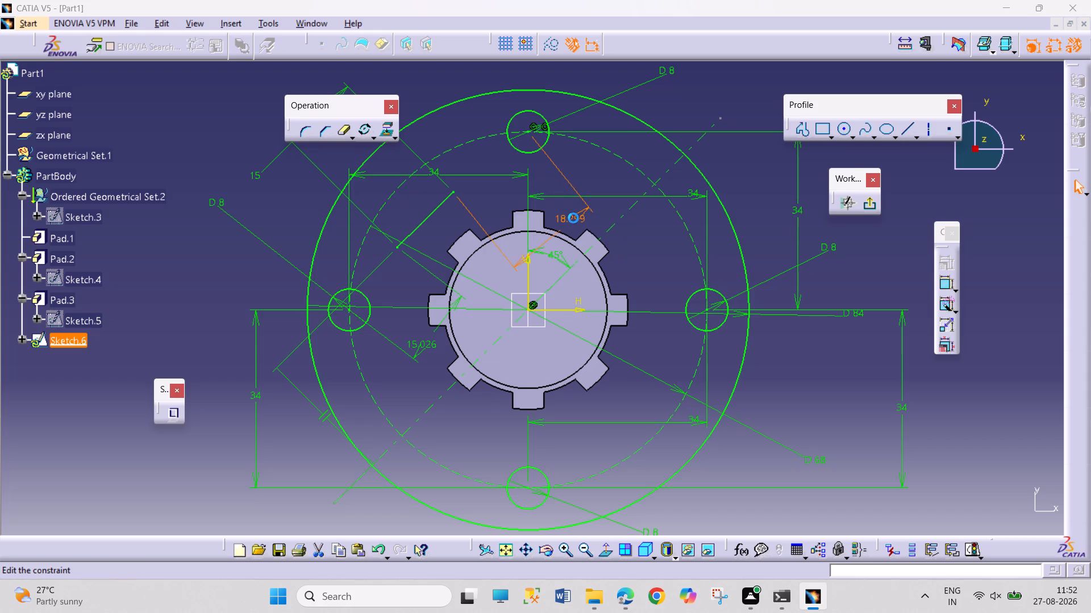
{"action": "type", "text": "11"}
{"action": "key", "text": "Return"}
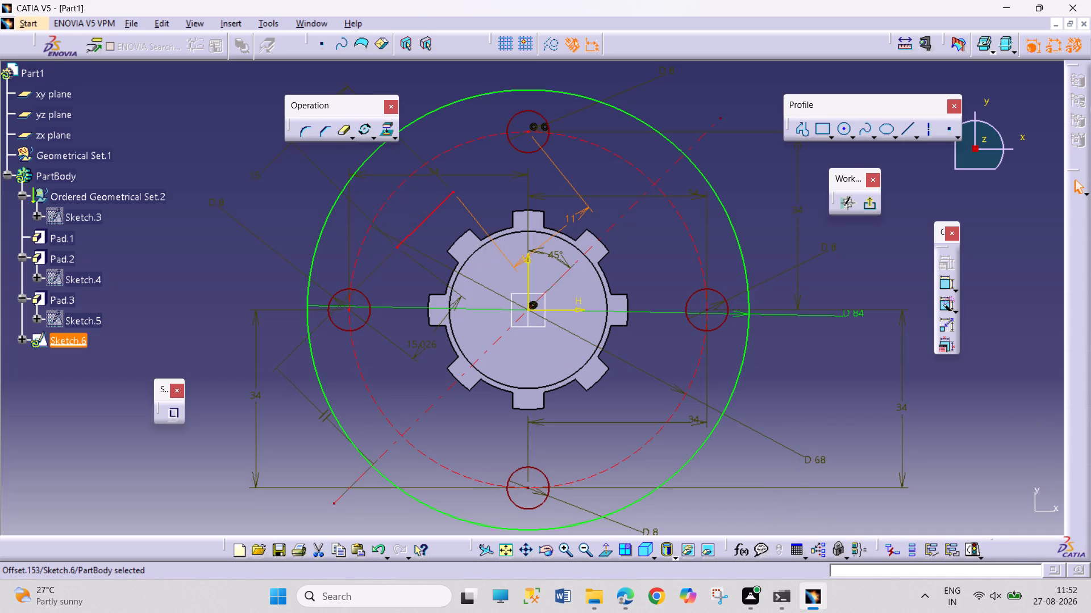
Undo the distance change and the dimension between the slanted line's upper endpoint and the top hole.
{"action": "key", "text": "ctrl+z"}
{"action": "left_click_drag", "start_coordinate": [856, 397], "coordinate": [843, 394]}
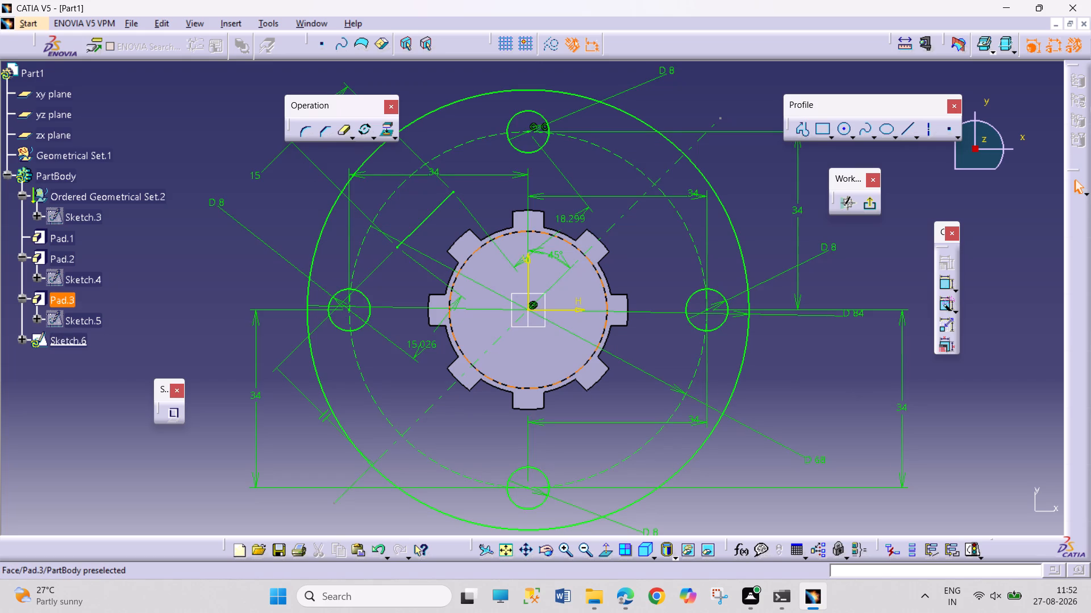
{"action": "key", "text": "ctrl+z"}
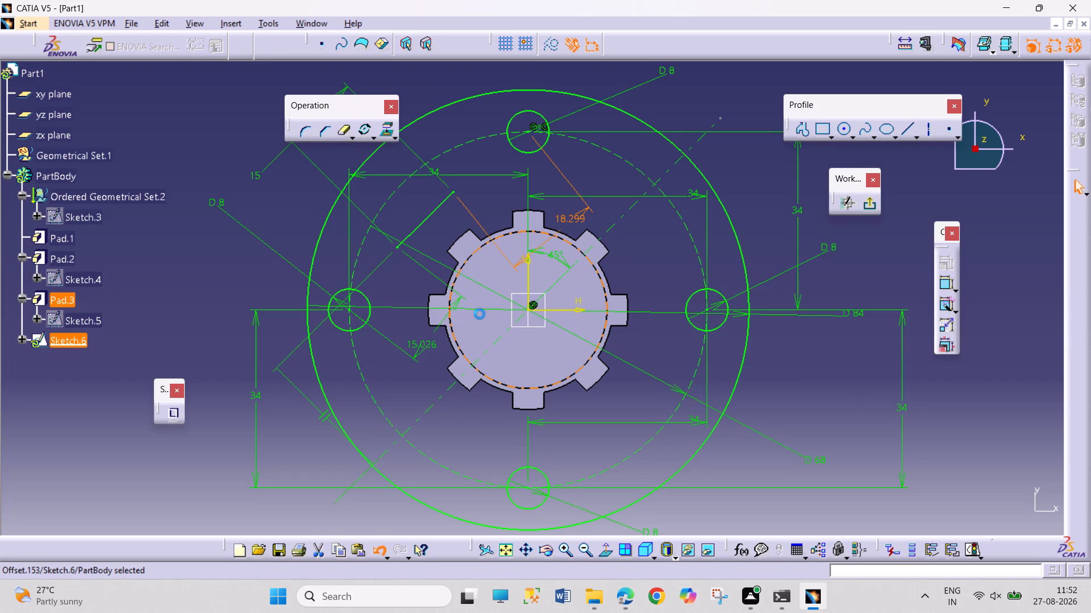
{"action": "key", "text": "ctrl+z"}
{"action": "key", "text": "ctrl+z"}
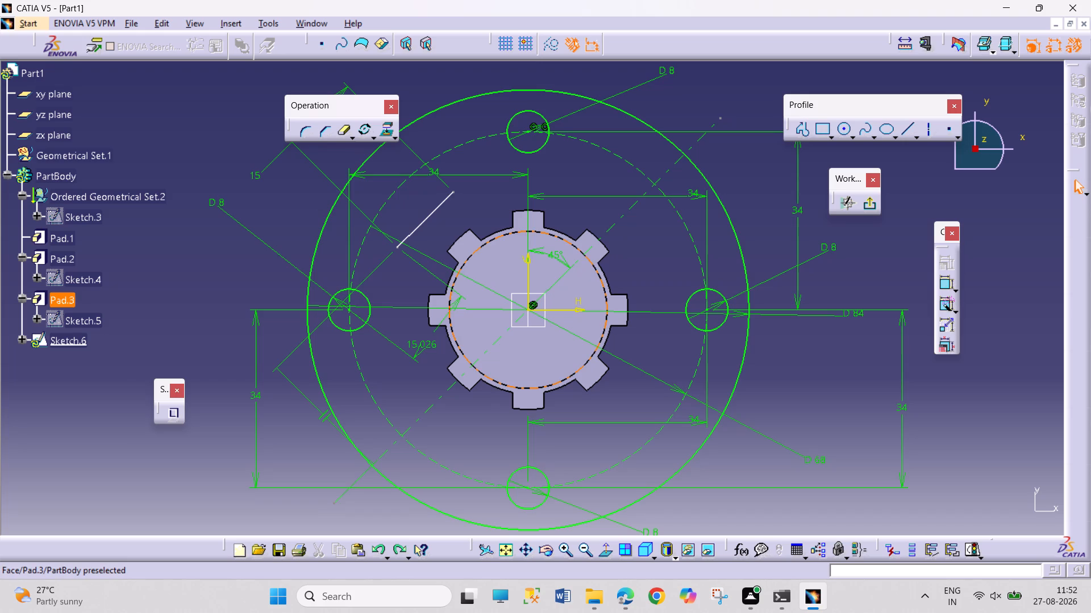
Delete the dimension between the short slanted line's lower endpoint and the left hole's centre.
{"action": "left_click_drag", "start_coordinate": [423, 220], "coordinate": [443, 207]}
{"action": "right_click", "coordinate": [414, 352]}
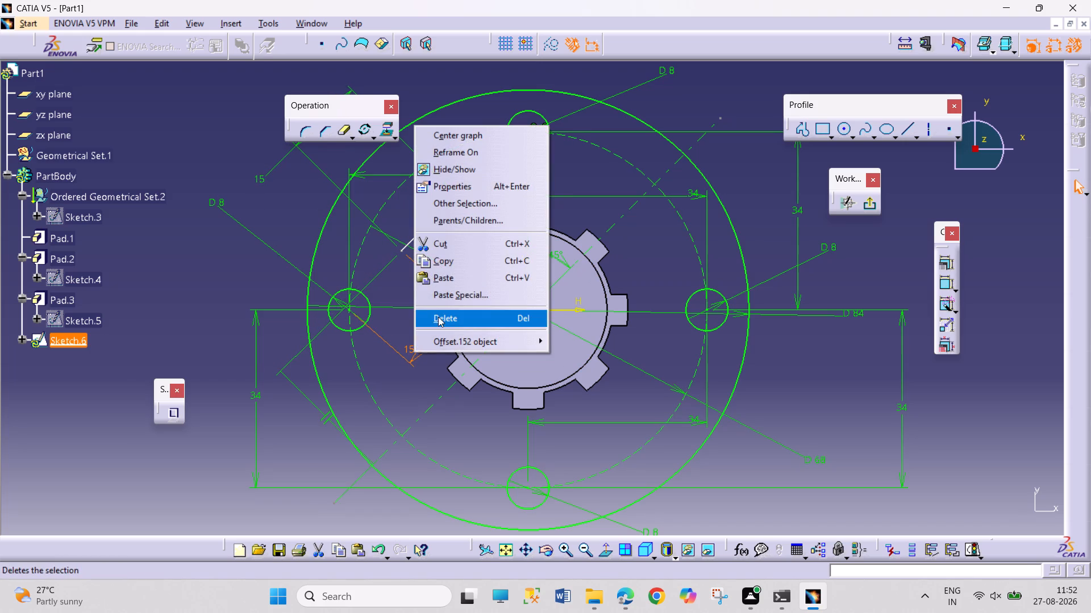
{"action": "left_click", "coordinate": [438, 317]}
Bring the short slanted line into alignment with the top hole and constrain it to that hole's centre with a Coincidence constraint.
{"action": "left_click_drag", "start_coordinate": [417, 234], "coordinate": [421, 224]}
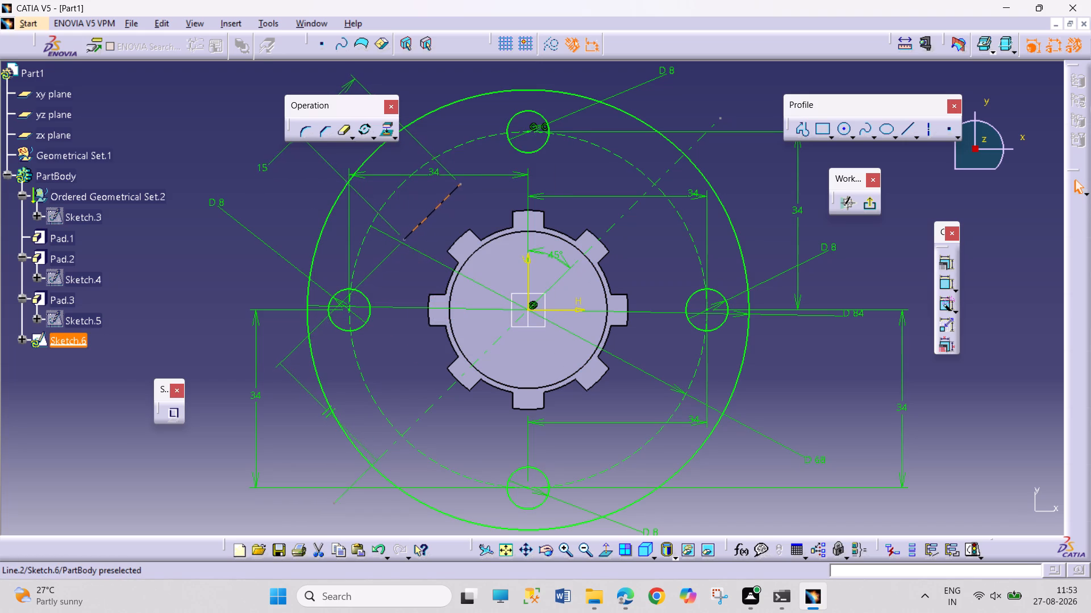
{"action": "left_click_drag", "start_coordinate": [421, 224], "coordinate": [429, 230]}
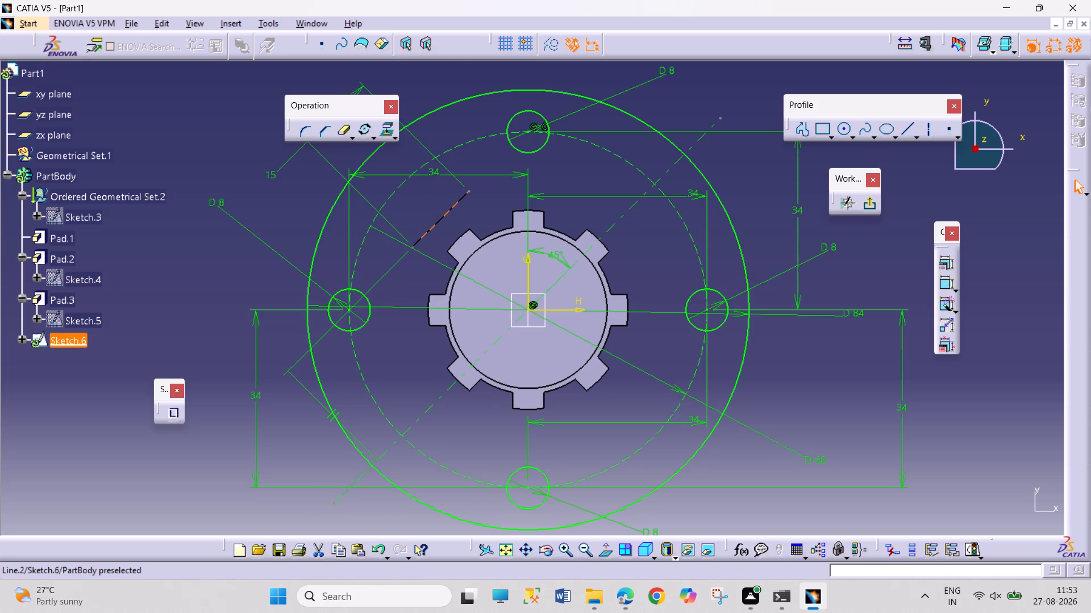
{"action": "left_click_drag", "start_coordinate": [429, 230], "coordinate": [424, 230]}
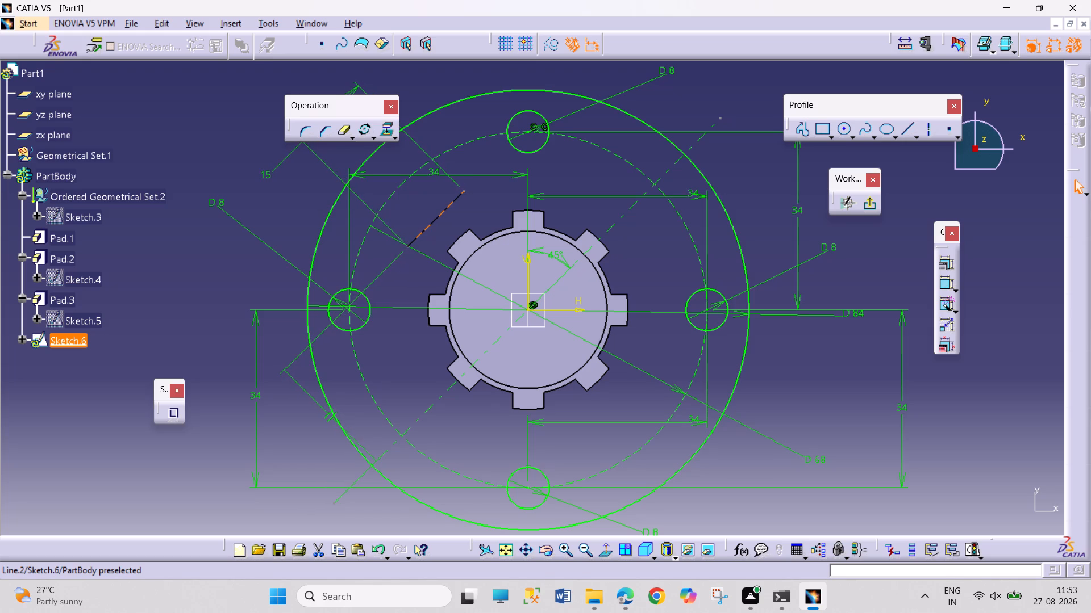
{"action": "left_click_drag", "start_coordinate": [424, 230], "coordinate": [427, 231]}
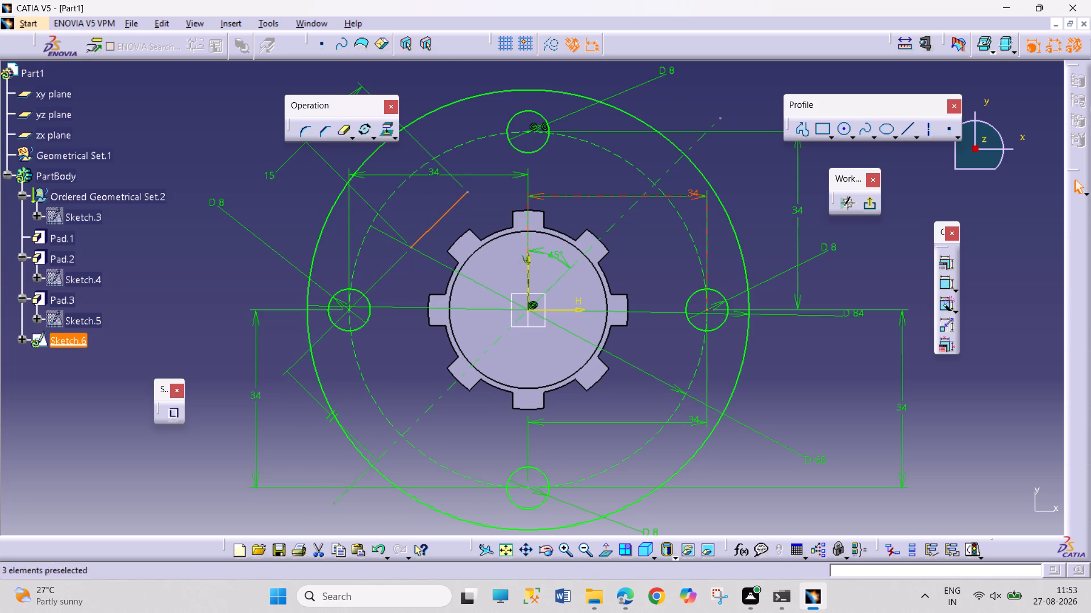
{"action": "left_click", "coordinate": [717, 170]}
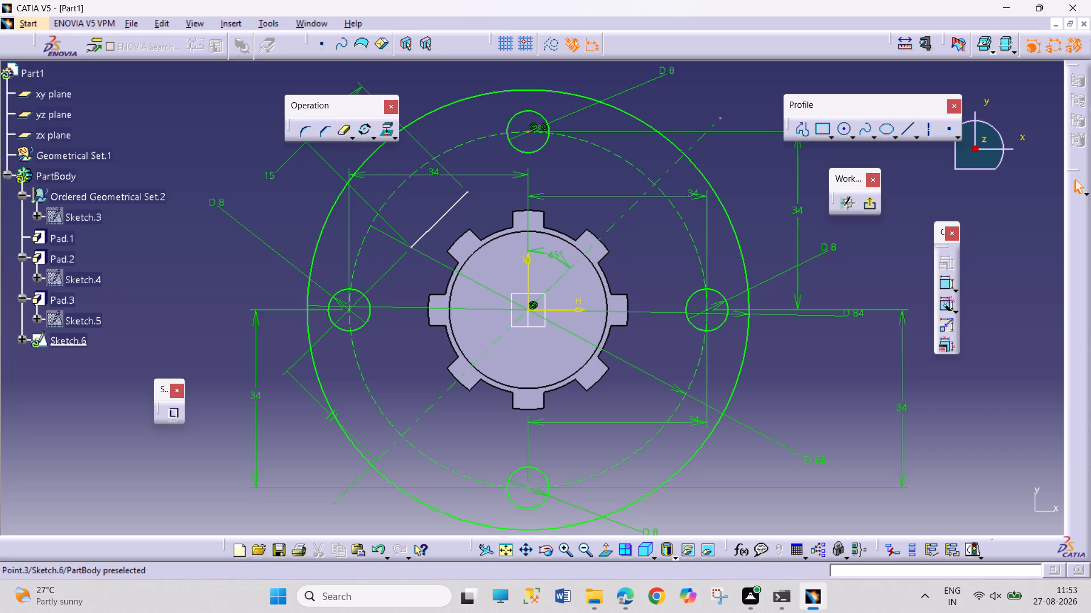
{"action": "left_click", "coordinate": [531, 131]}
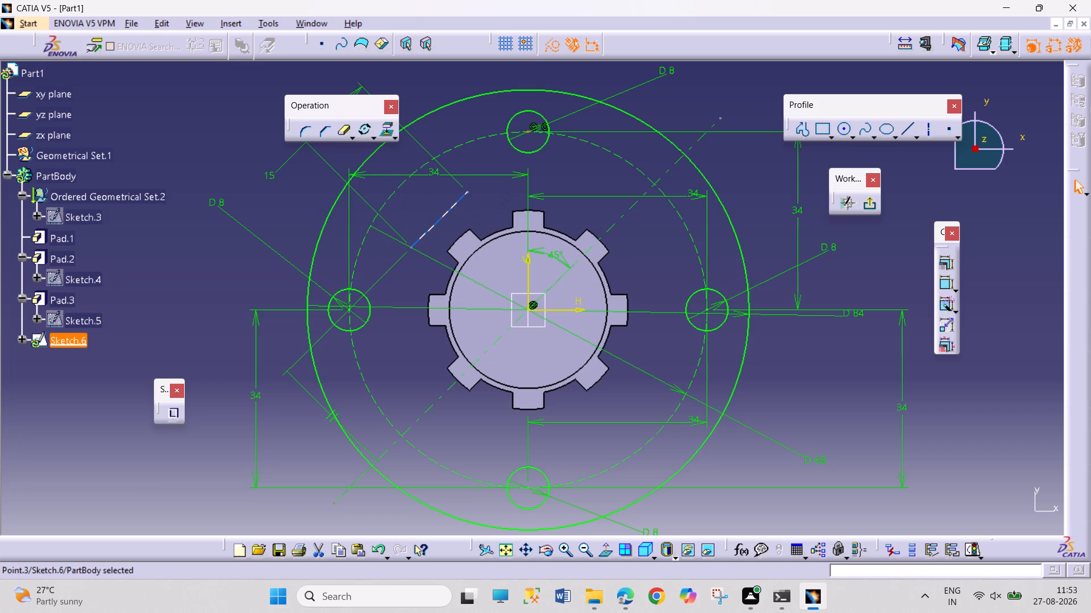
{"action": "left_click", "coordinate": [449, 209], "text": "ctrl"}
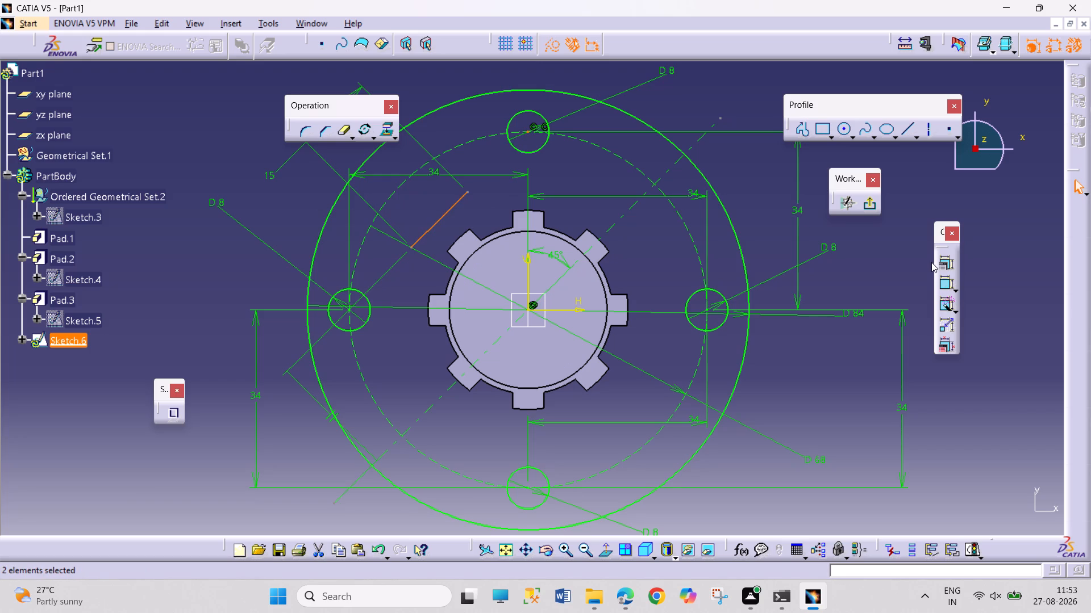
{"action": "left_click", "coordinate": [940, 263]}
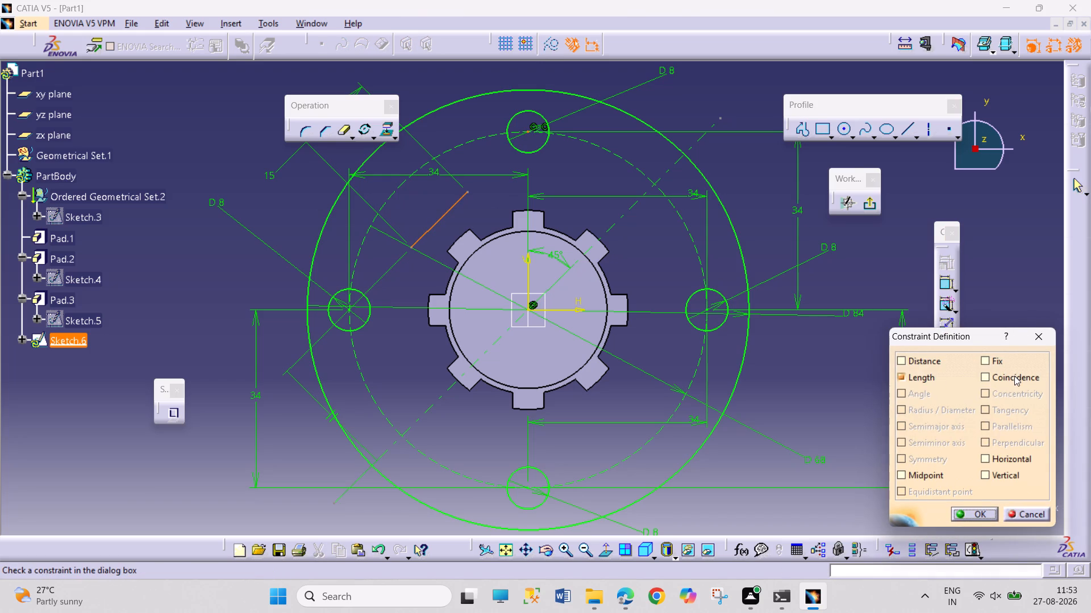
{"action": "left_click", "coordinate": [1014, 376]}
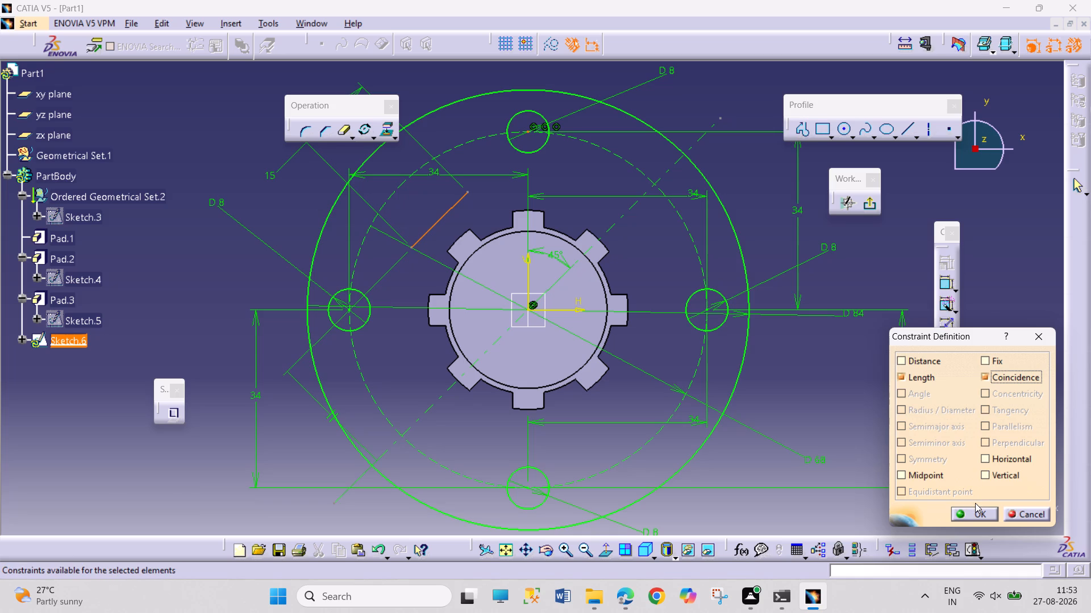
{"action": "left_click", "coordinate": [980, 511]}
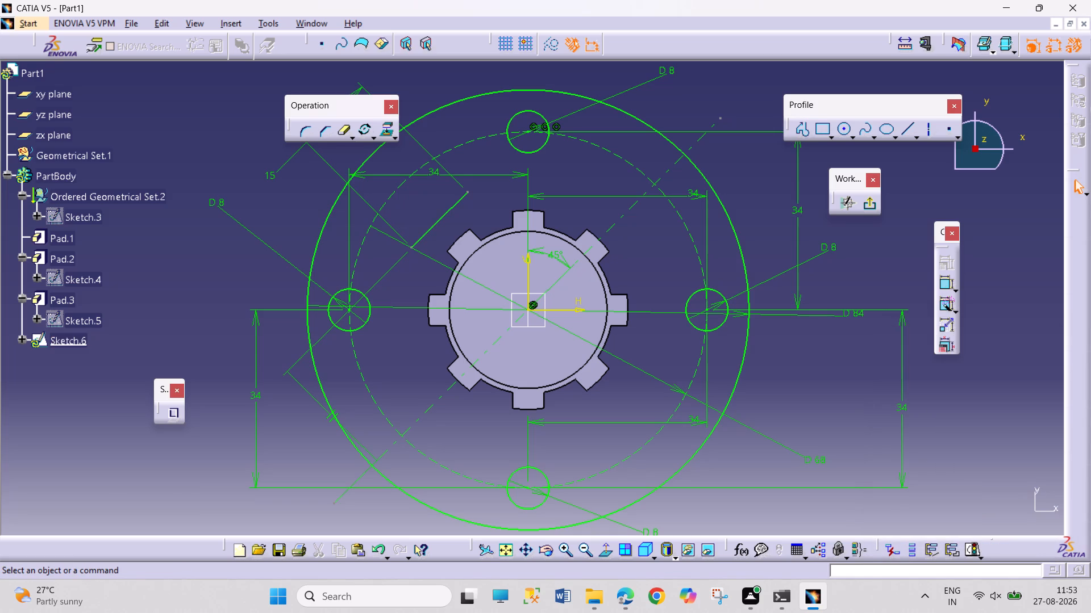
{"action": "left_click", "coordinate": [976, 440]}
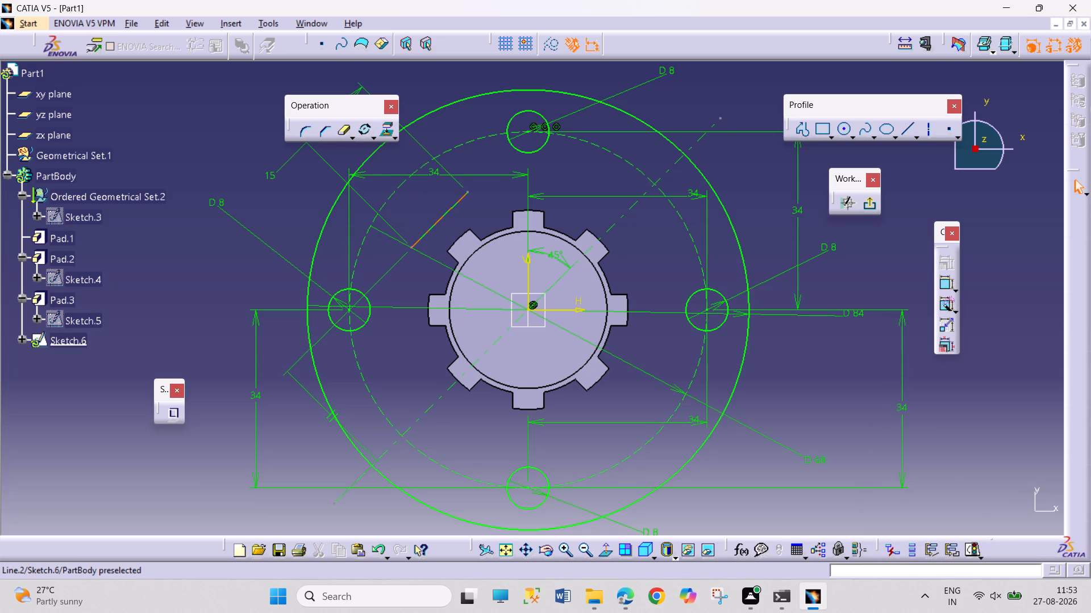
Slide the short slanted line along its own direction toward the middle between the left and top holes.
{"action": "left_click_drag", "start_coordinate": [438, 227], "coordinate": [430, 243]}
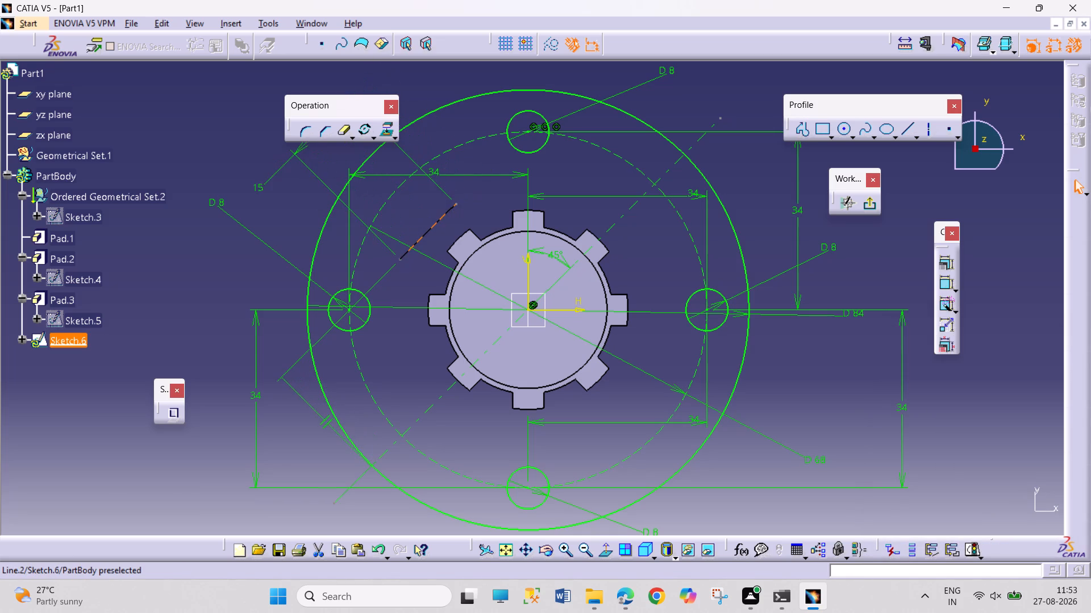
{"action": "left_click_drag", "start_coordinate": [430, 243], "coordinate": [427, 238]}
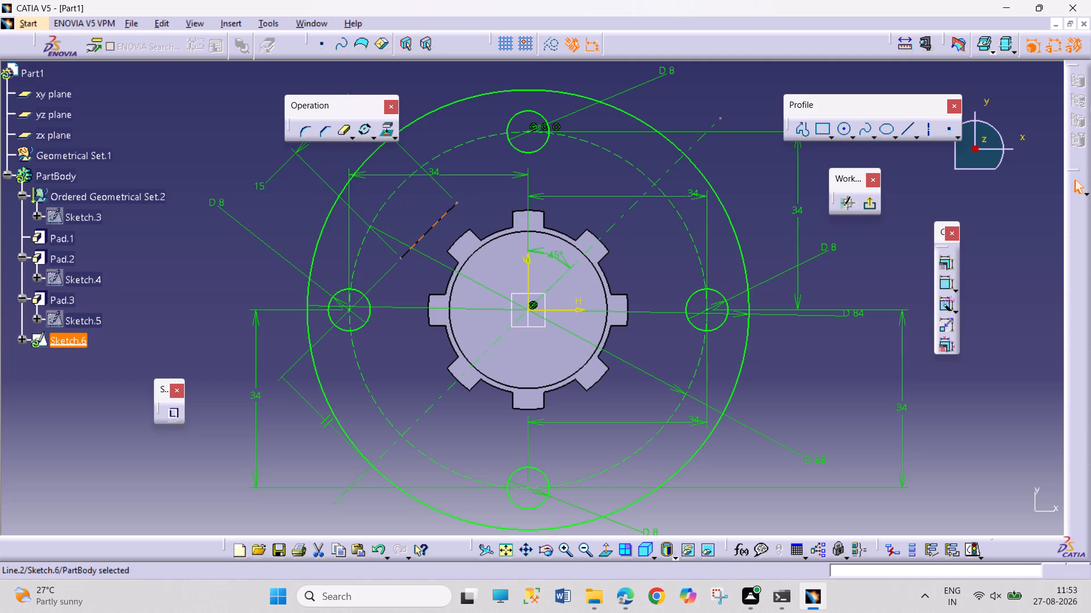
{"action": "left_click", "coordinate": [428, 234]}
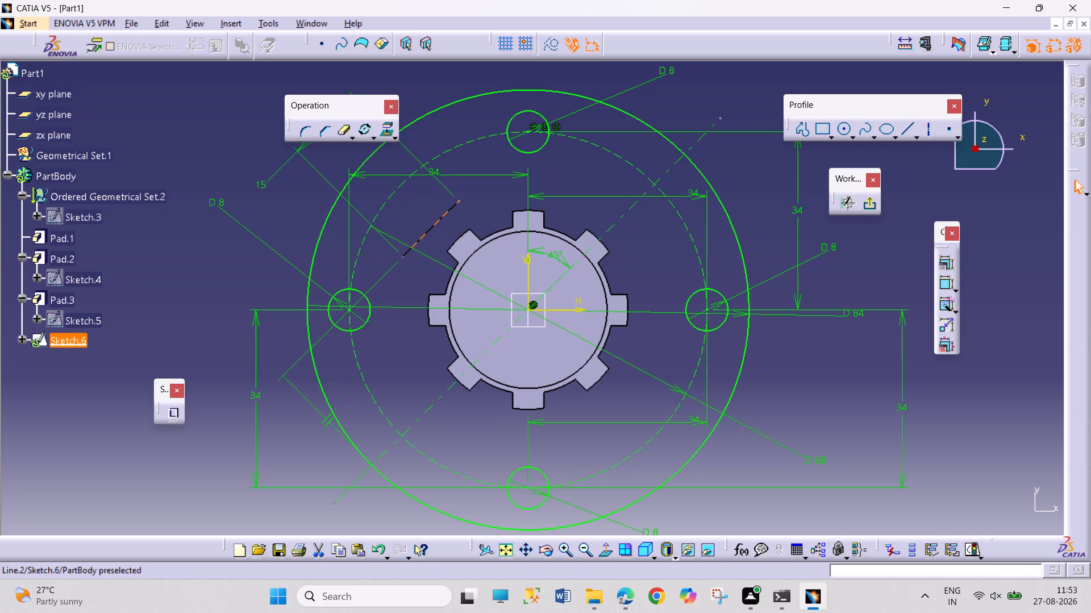
{"action": "left_click", "coordinate": [851, 375]}
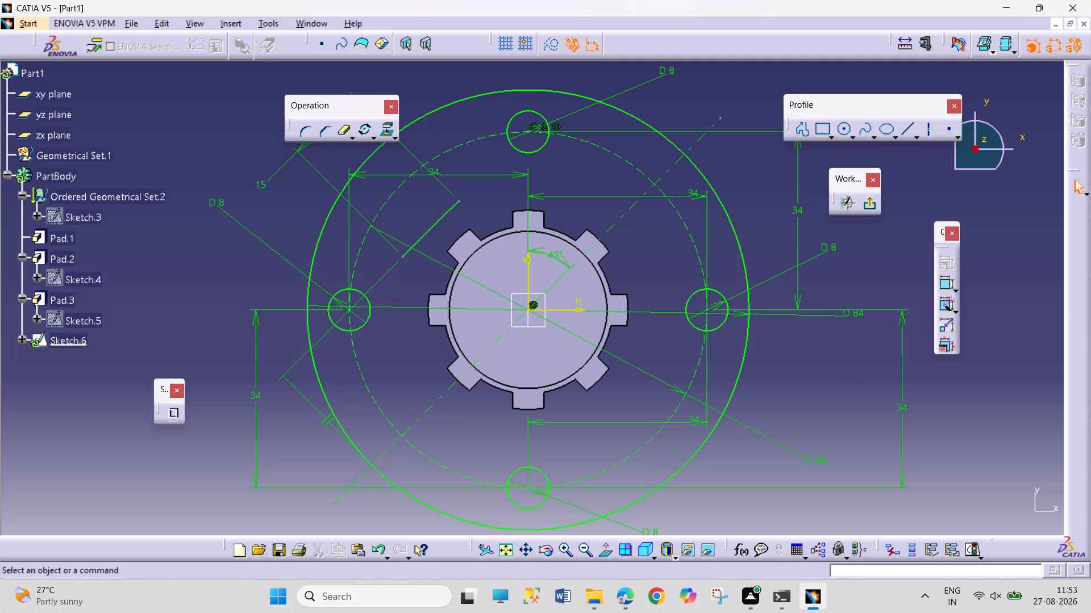
Draw a second axis from the sketch origin to the bolt circle, 34 mm long at 135 degrees, perpendicular to the short slanted line.
{"action": "left_click", "coordinate": [928, 128]}
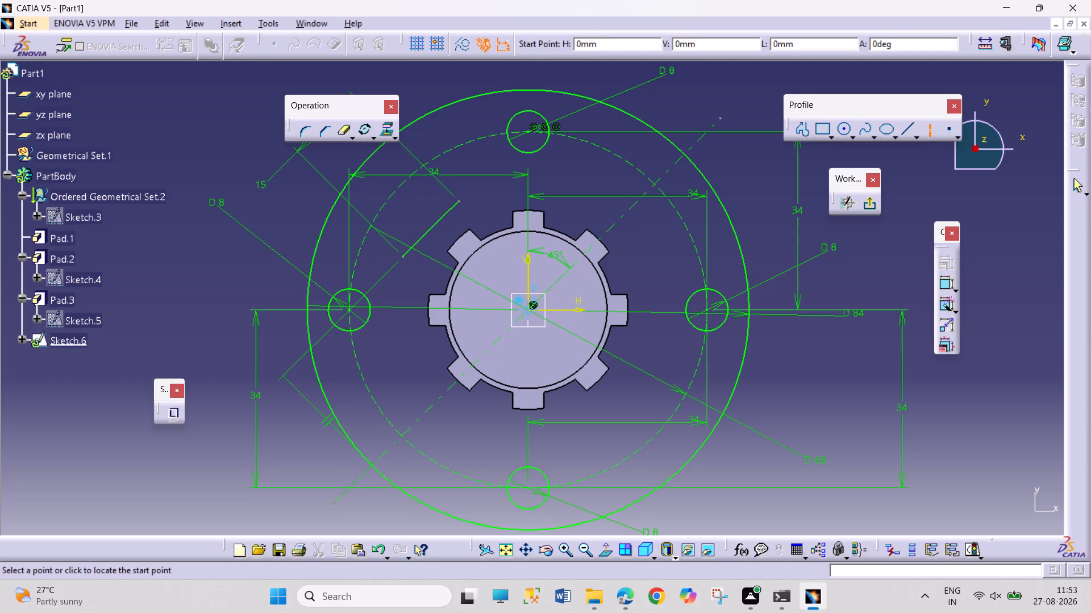
{"action": "left_click", "coordinate": [526, 311]}
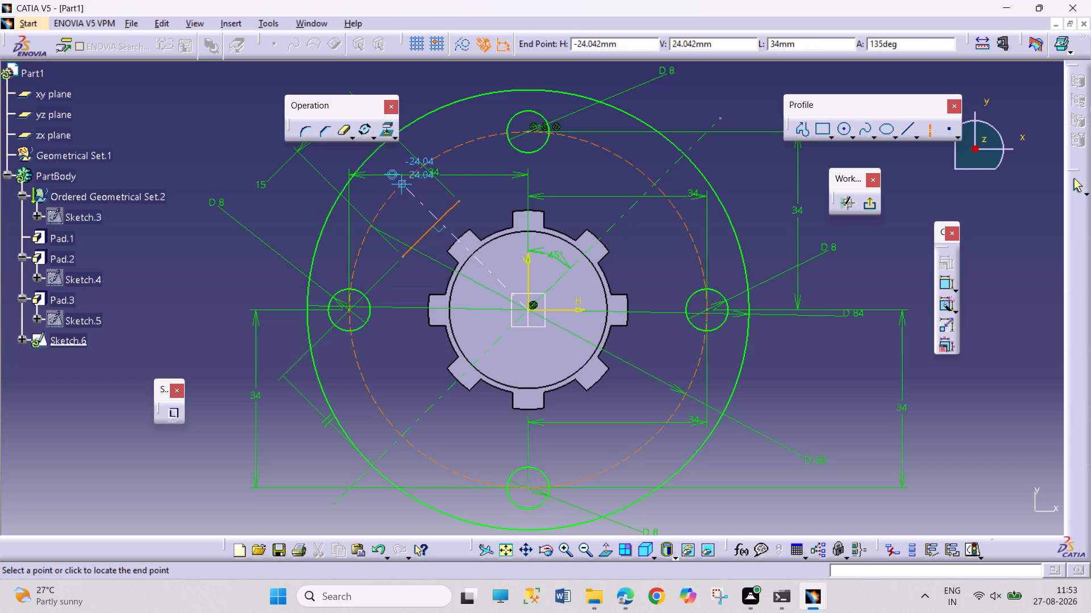
{"action": "left_click", "coordinate": [399, 184]}
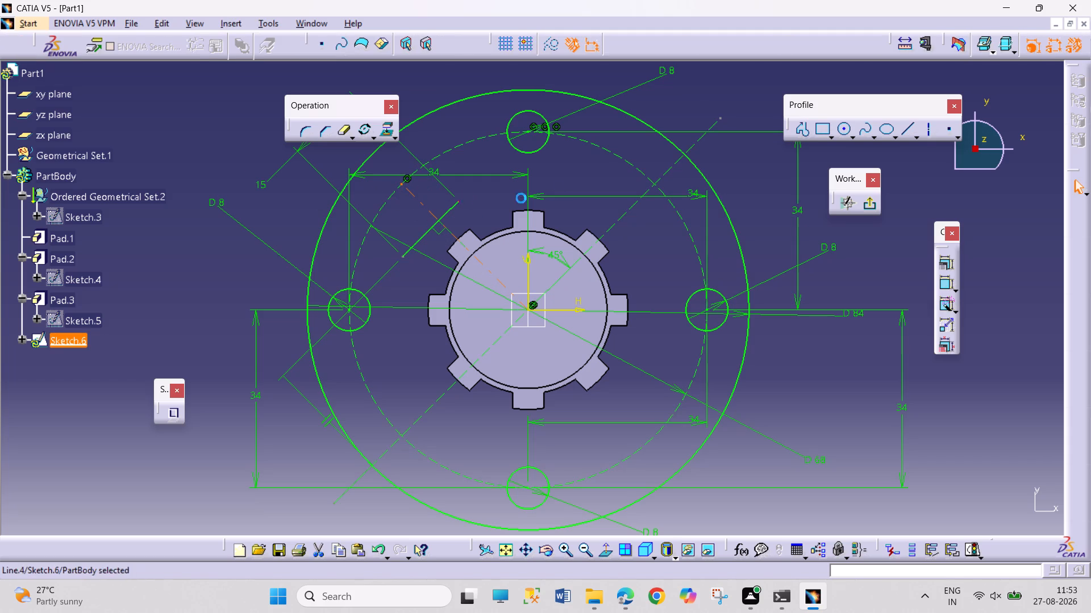
{"action": "left_click", "coordinate": [722, 108]}
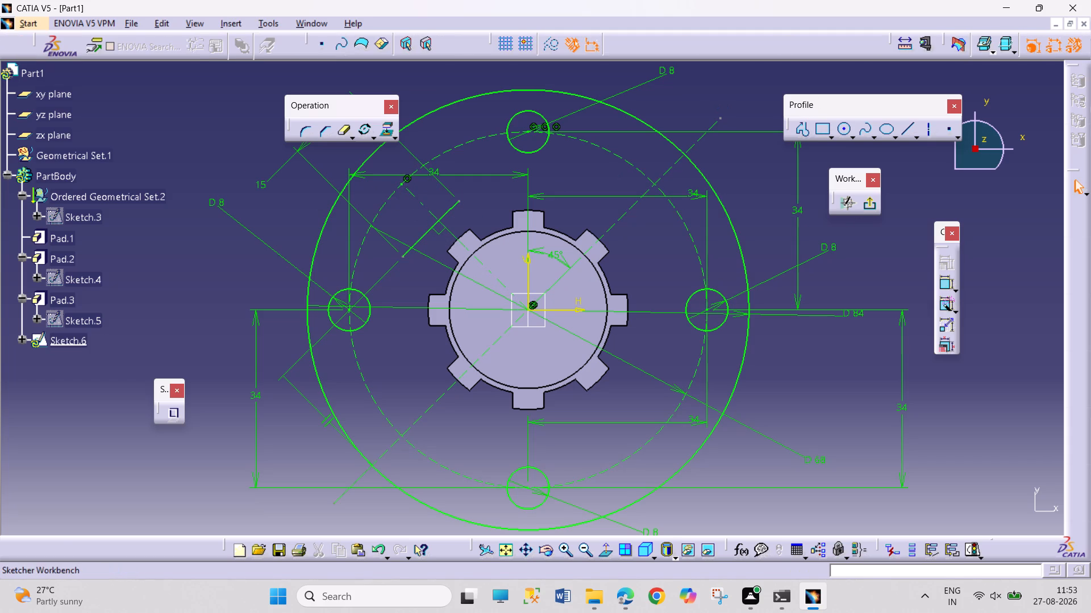
Dimension the short slanted line's upper endpoint from the 135-degree axis and set the distance to 7.5 mm.
{"action": "left_click", "coordinate": [949, 287]}
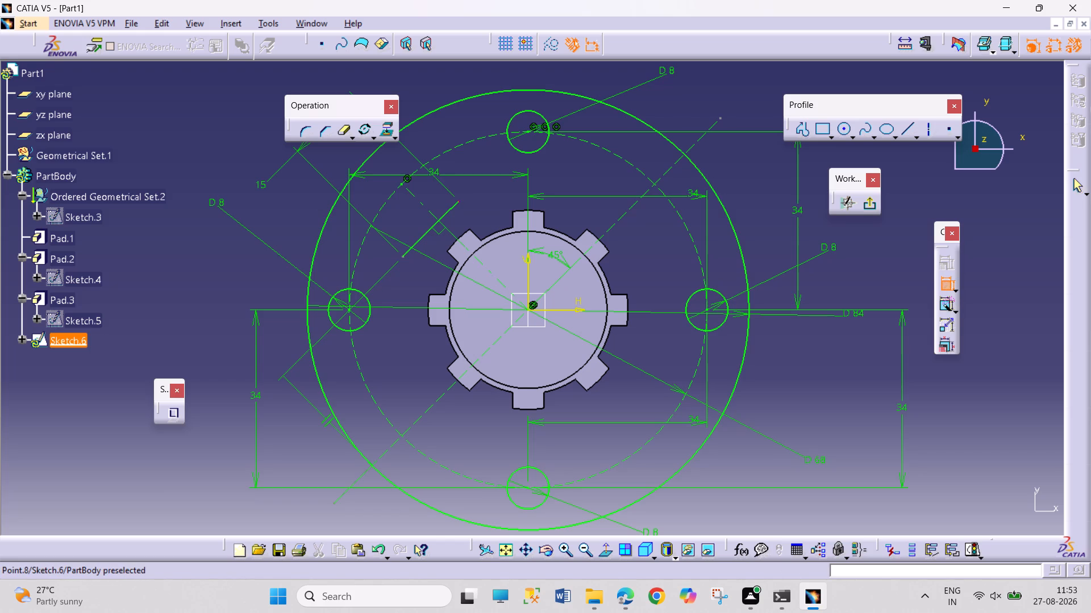
{"action": "left_click", "coordinate": [458, 200]}
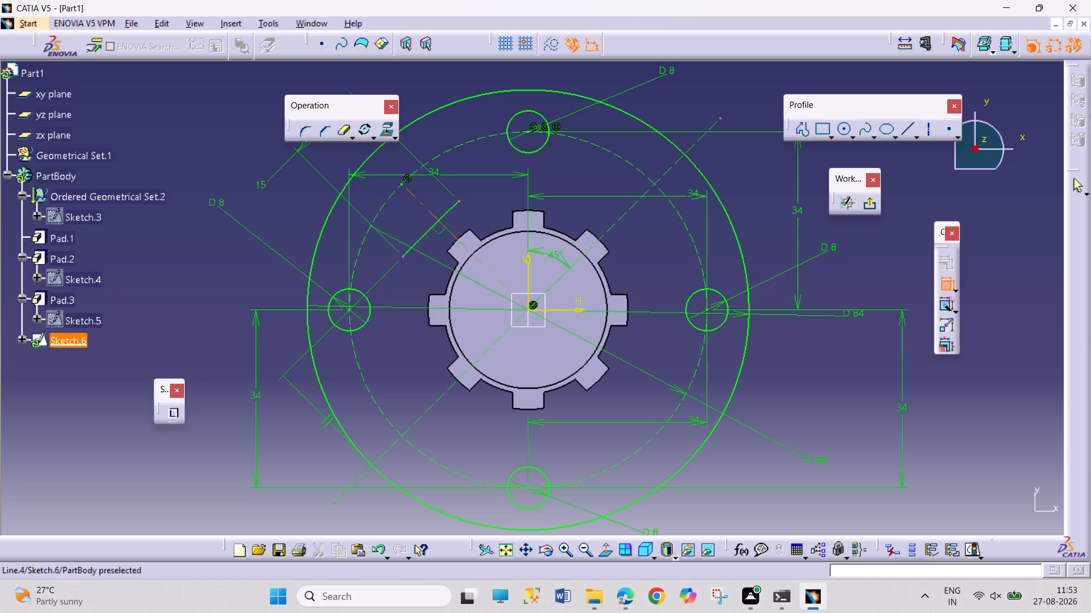
{"action": "left_click", "coordinate": [455, 239]}
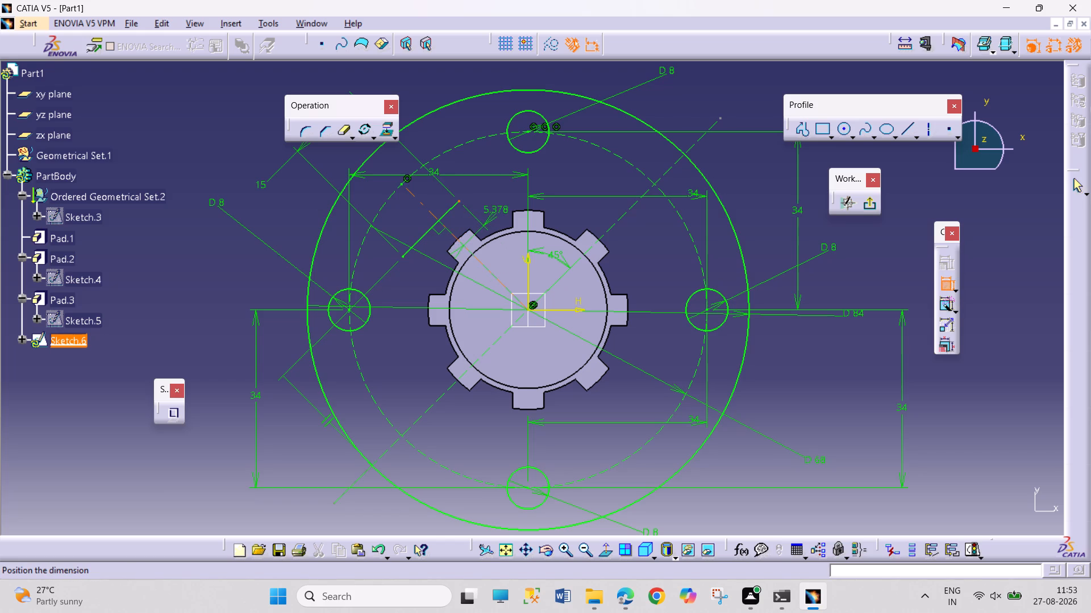
{"action": "left_click", "coordinate": [497, 210]}
{"action": "double_click", "coordinate": [499, 207]}
{"action": "type", "text": "7.5"}
{"action": "key", "text": "Return"}
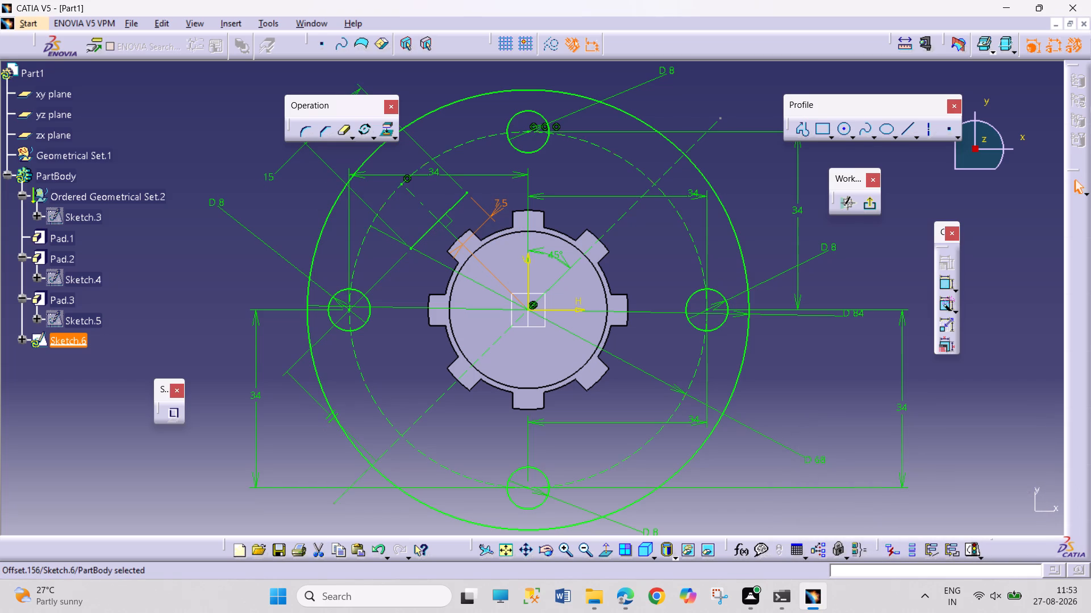
{"action": "left_click", "coordinate": [813, 410]}
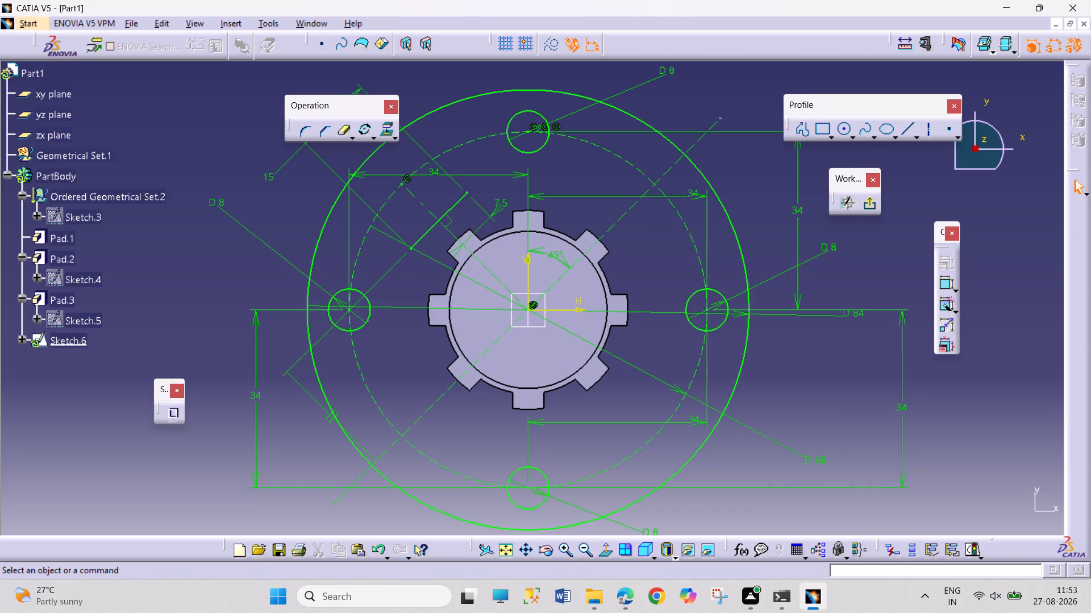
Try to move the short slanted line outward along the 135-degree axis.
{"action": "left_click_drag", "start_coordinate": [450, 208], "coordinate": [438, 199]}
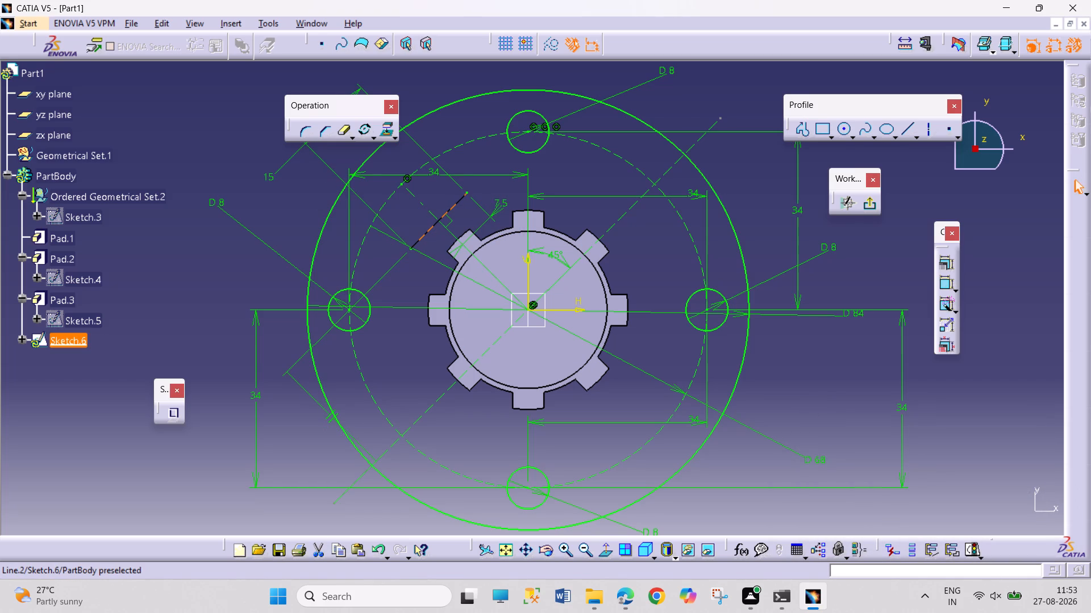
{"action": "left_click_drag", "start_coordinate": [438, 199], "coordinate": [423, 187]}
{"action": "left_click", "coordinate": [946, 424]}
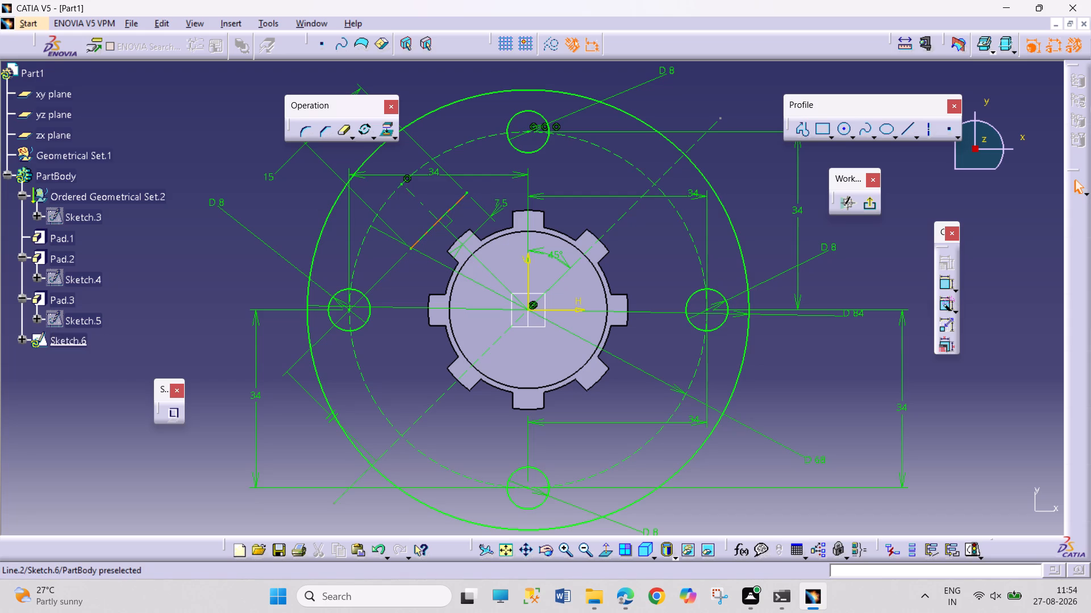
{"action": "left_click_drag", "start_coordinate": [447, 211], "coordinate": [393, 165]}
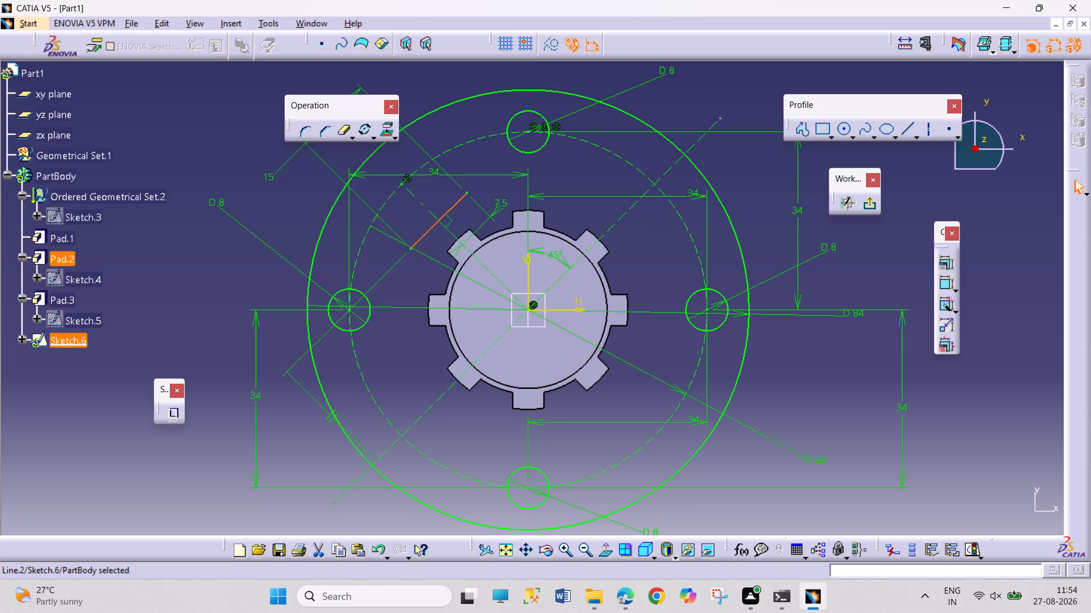
Draw a line about 25.7 mm long at 135 degrees from the short slanted line's upper endpoint past the flange's outer circle.
{"action": "left_click", "coordinate": [907, 134]}
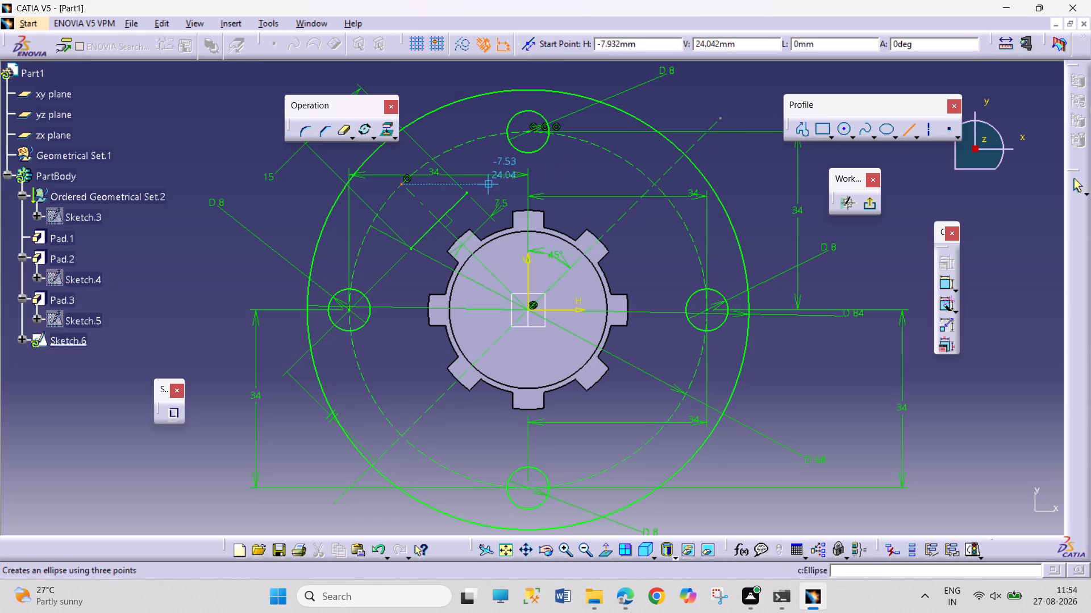
{"action": "left_click", "coordinate": [465, 194]}
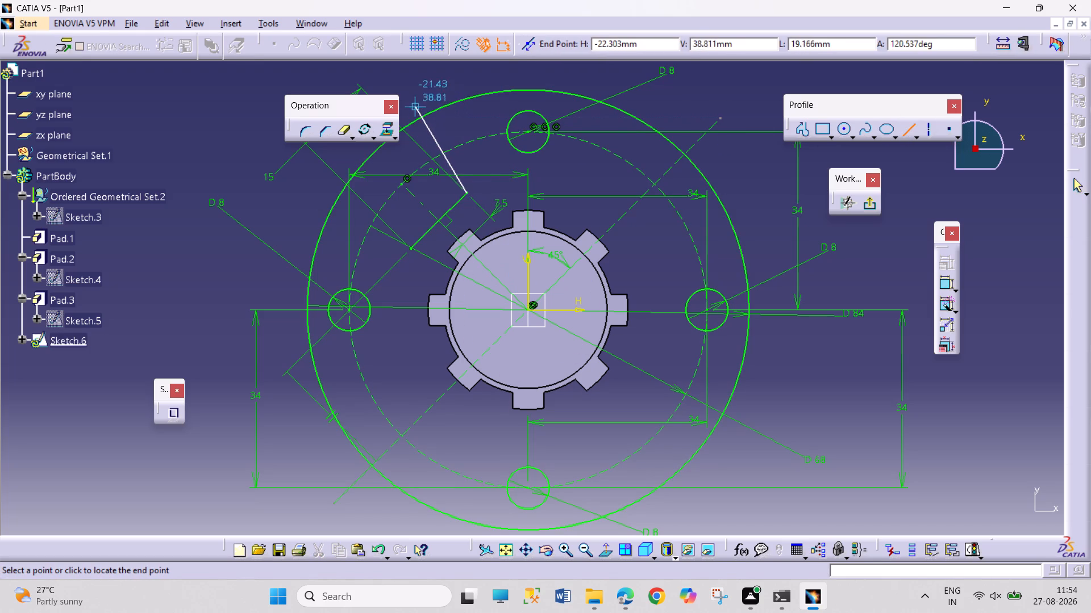
{"action": "middle_click_drag", "start_coordinate": [409, 91], "coordinate": [410, 93], "text": "ctrl"}
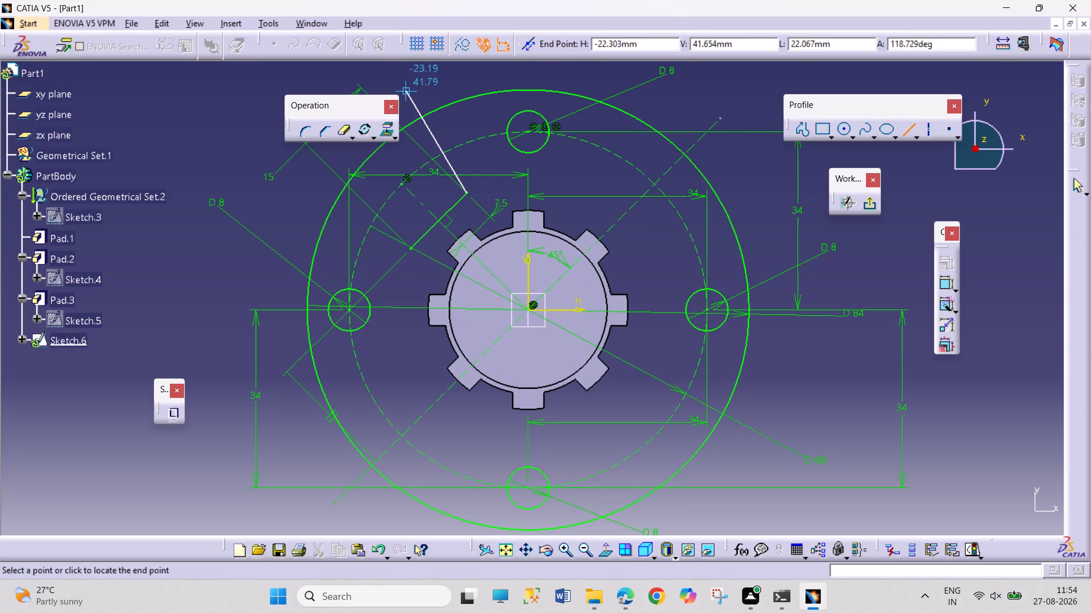
{"action": "middle_click_drag", "start_coordinate": [410, 93], "coordinate": [412, 133], "text": "ctrl"}
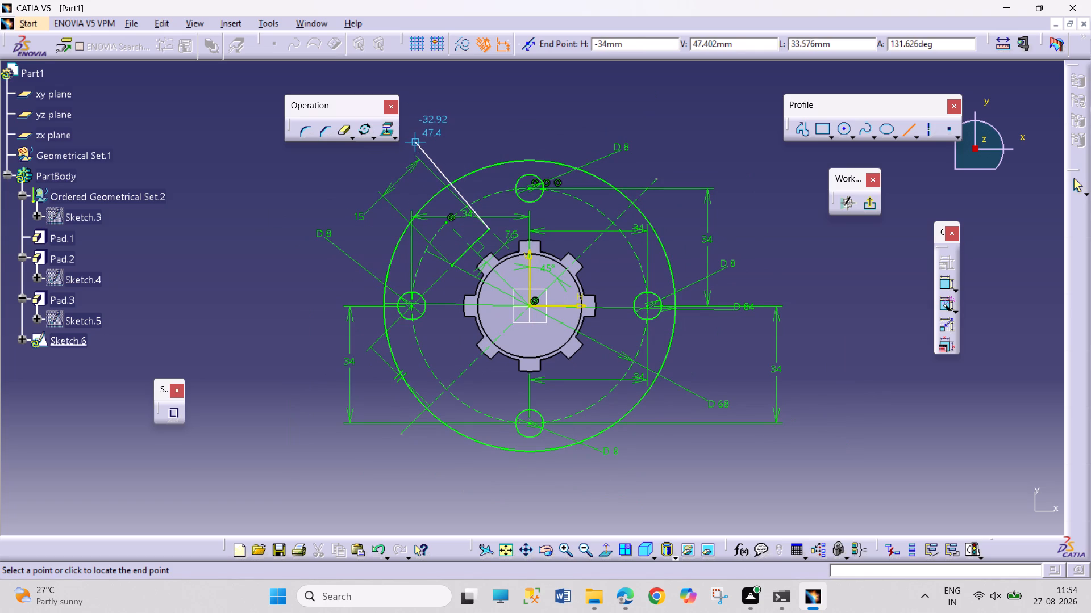
{"action": "left_click", "coordinate": [426, 167]}
{"action": "left_click", "coordinate": [487, 140]}
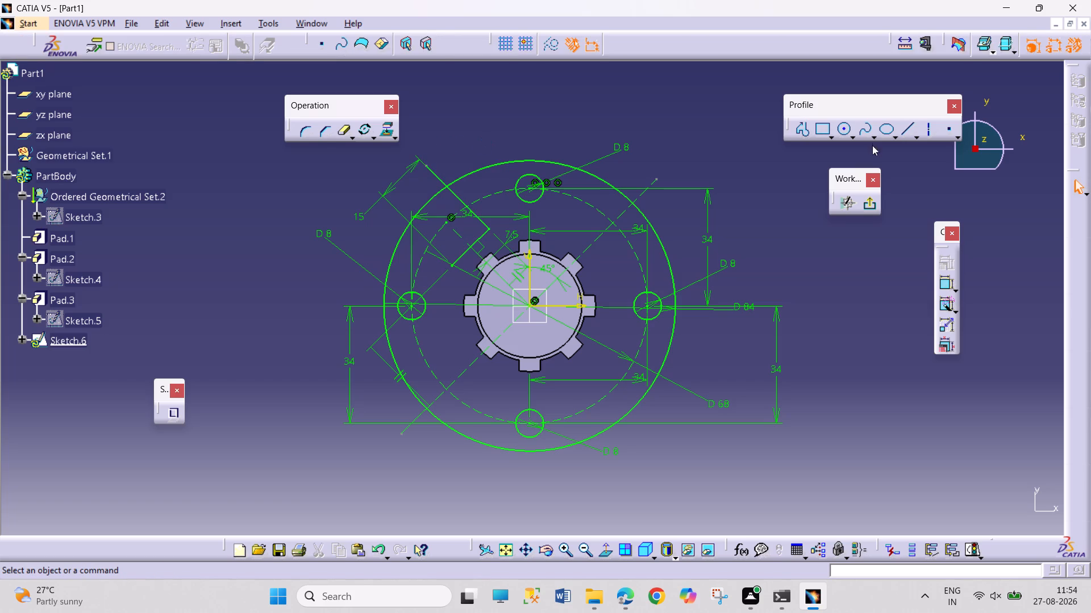
Draw a matching slanted line from the short slanted line's lower endpoint outward past the flange's outer circle.
{"action": "left_click", "coordinate": [903, 131]}
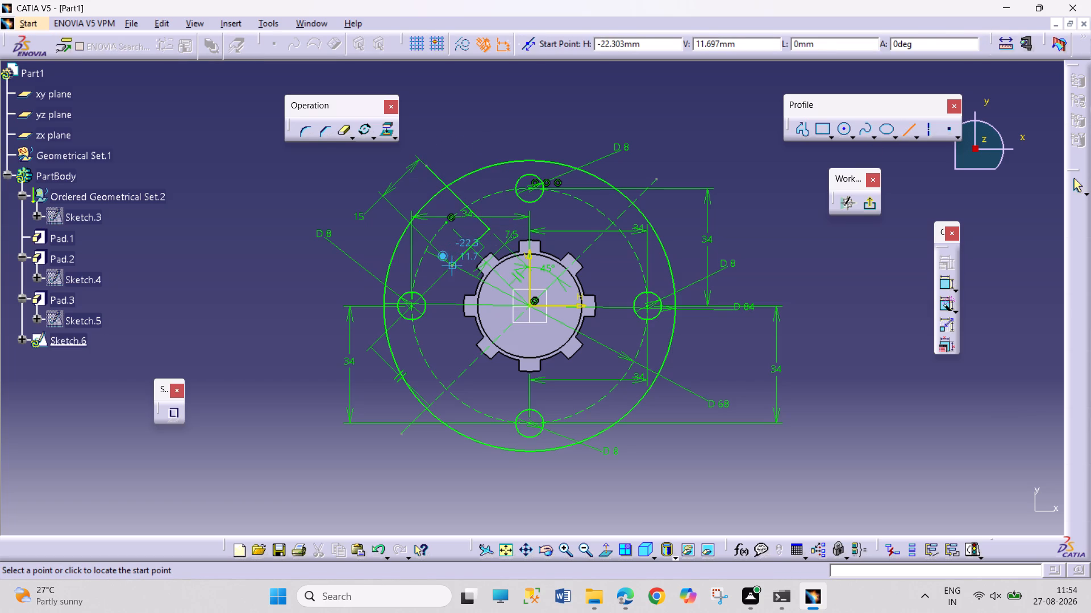
{"action": "left_click", "coordinate": [452, 266]}
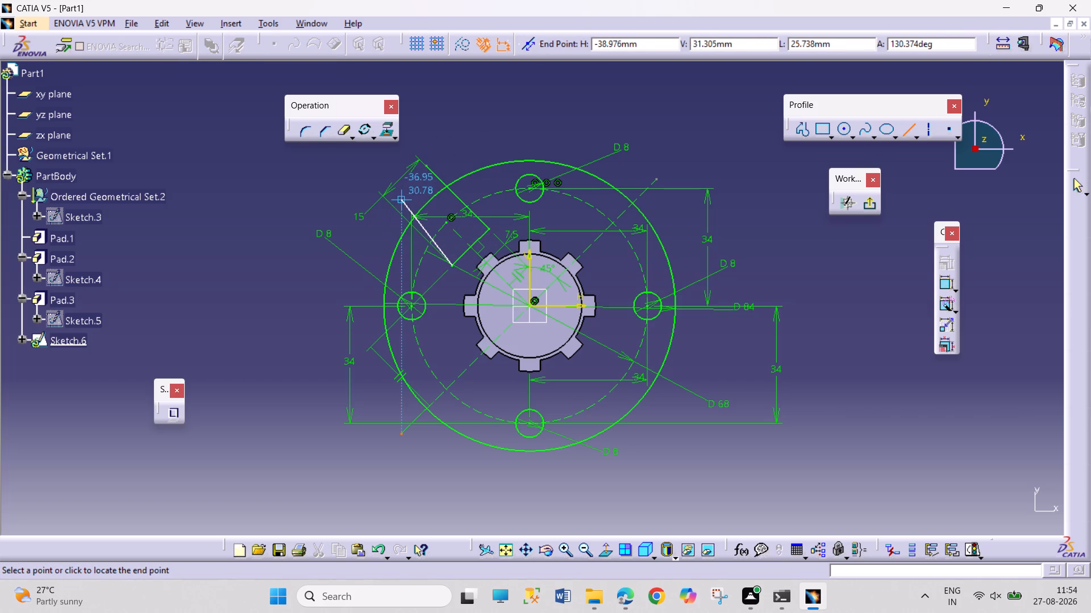
{"action": "left_click", "coordinate": [394, 203]}
{"action": "left_click", "coordinate": [417, 195]}
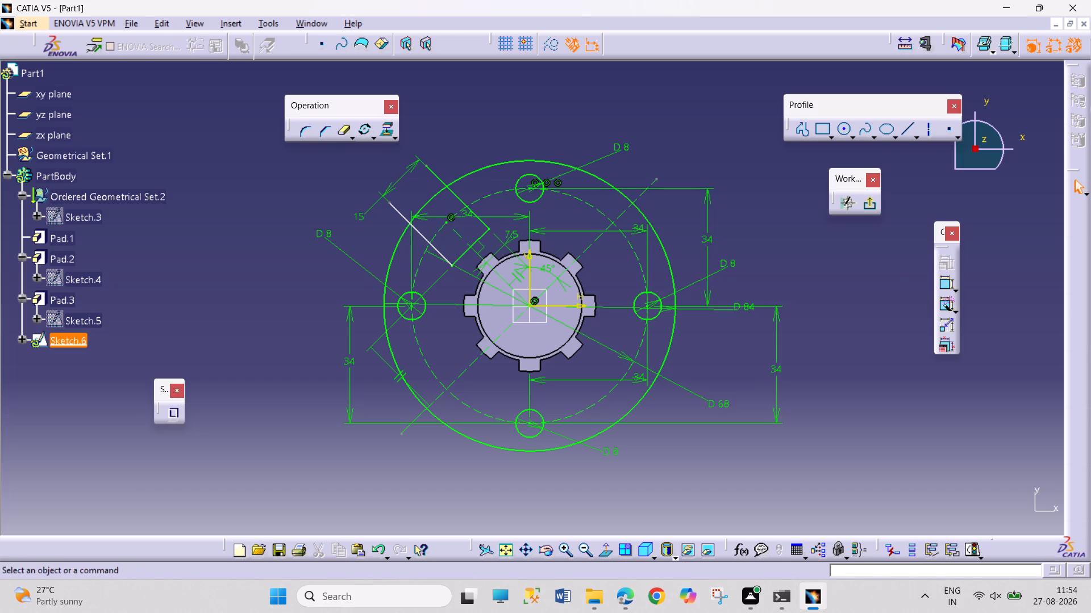
Constrain the two long side lines of the slot outline with a Parallelism constraint.
{"action": "left_click_drag", "start_coordinate": [465, 253], "coordinate": [449, 230]}
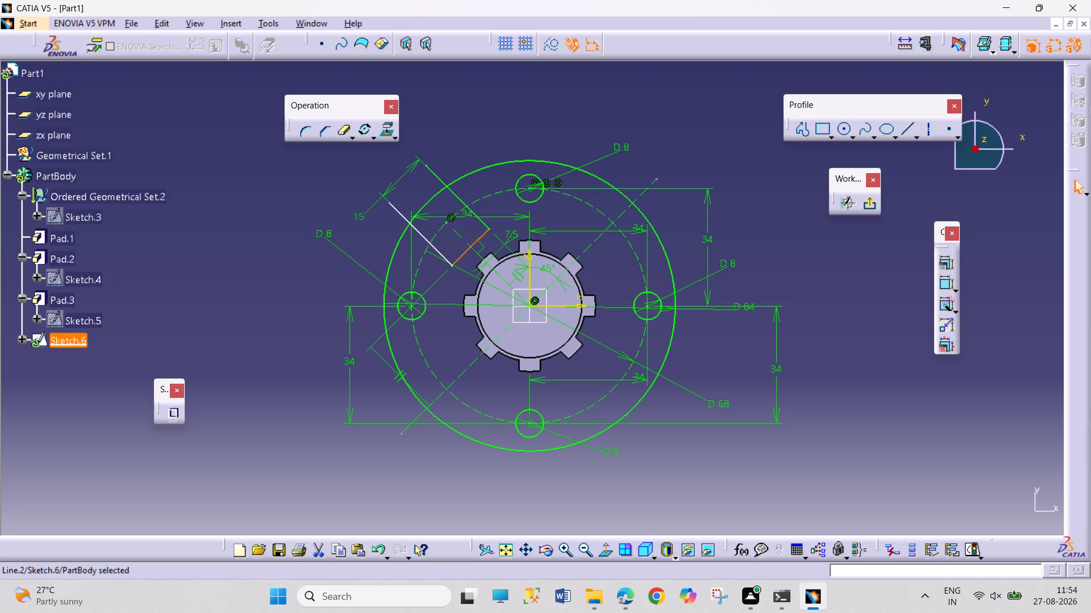
{"action": "left_click", "coordinate": [768, 199]}
{"action": "left_click", "coordinate": [422, 236]}
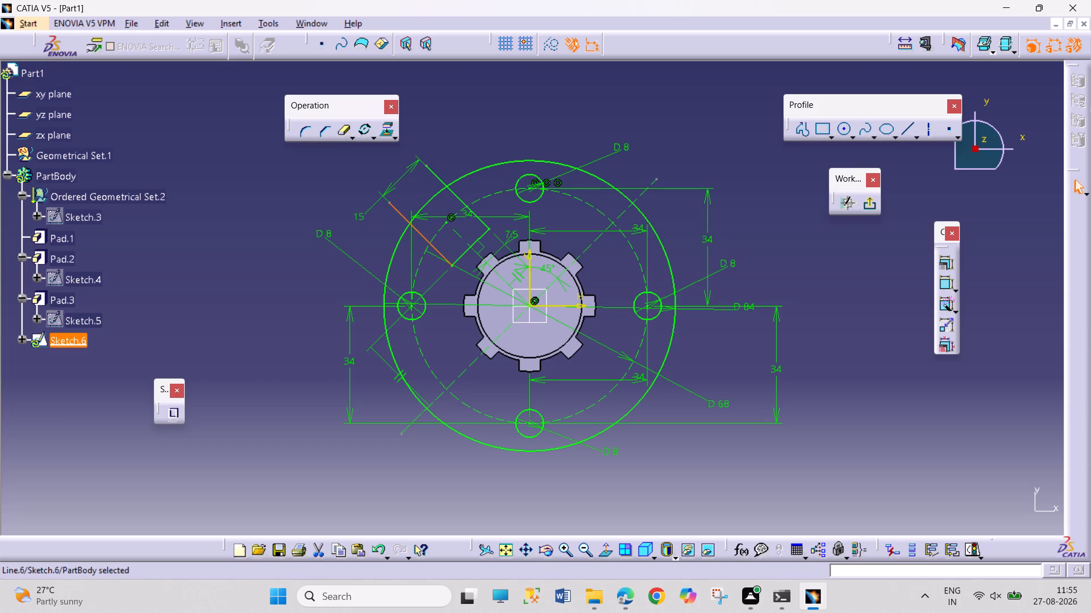
{"action": "left_click", "coordinate": [437, 177], "text": "ctrl"}
{"action": "left_click", "coordinate": [951, 261]}
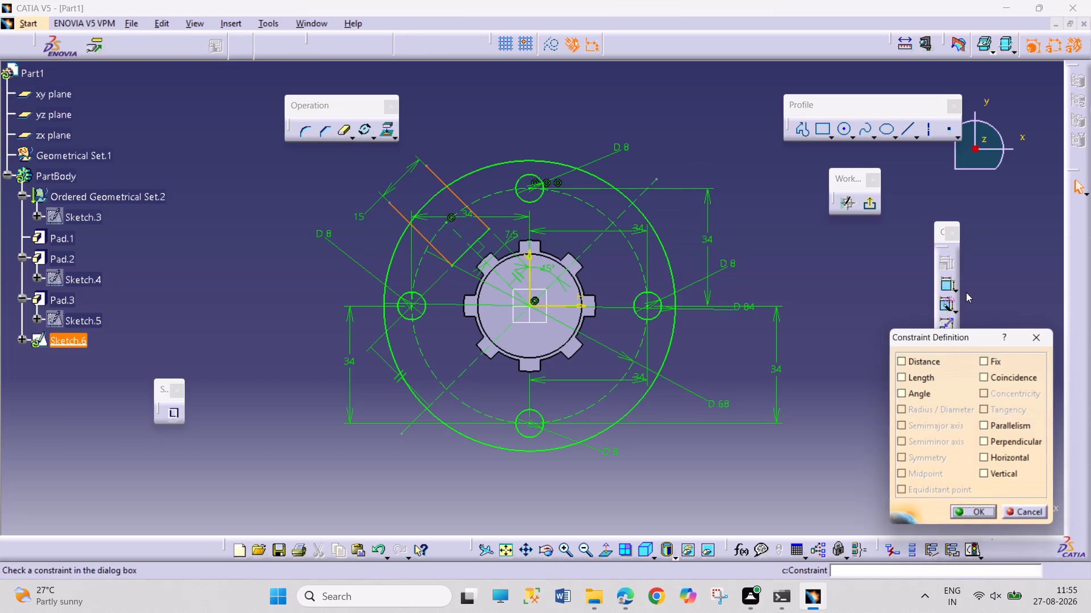
{"action": "left_click", "coordinate": [1010, 426]}
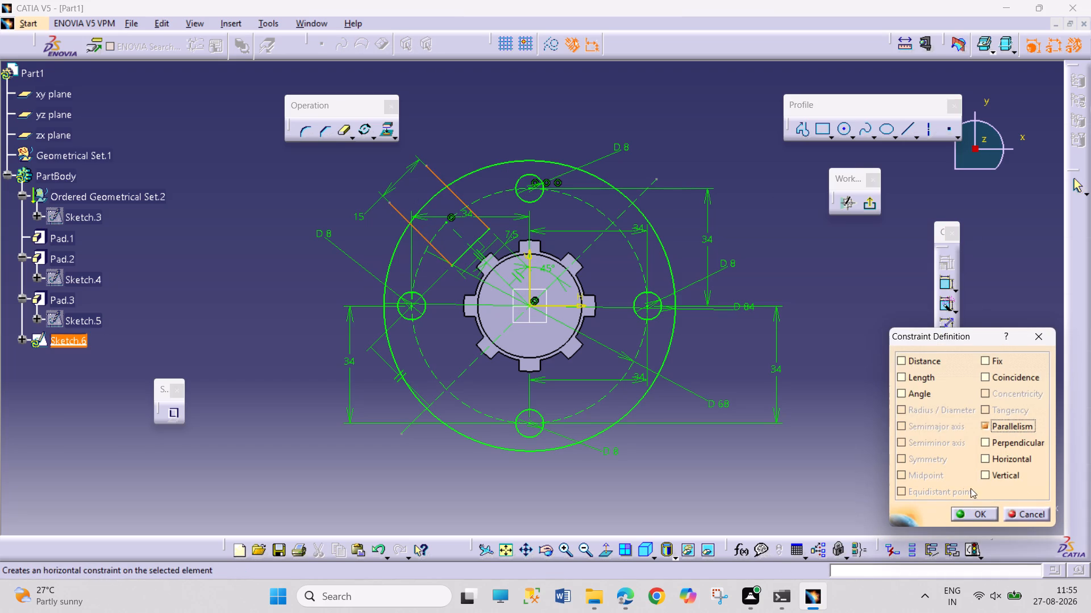
{"action": "left_click", "coordinate": [972, 513]}
{"action": "left_click", "coordinate": [860, 445]}
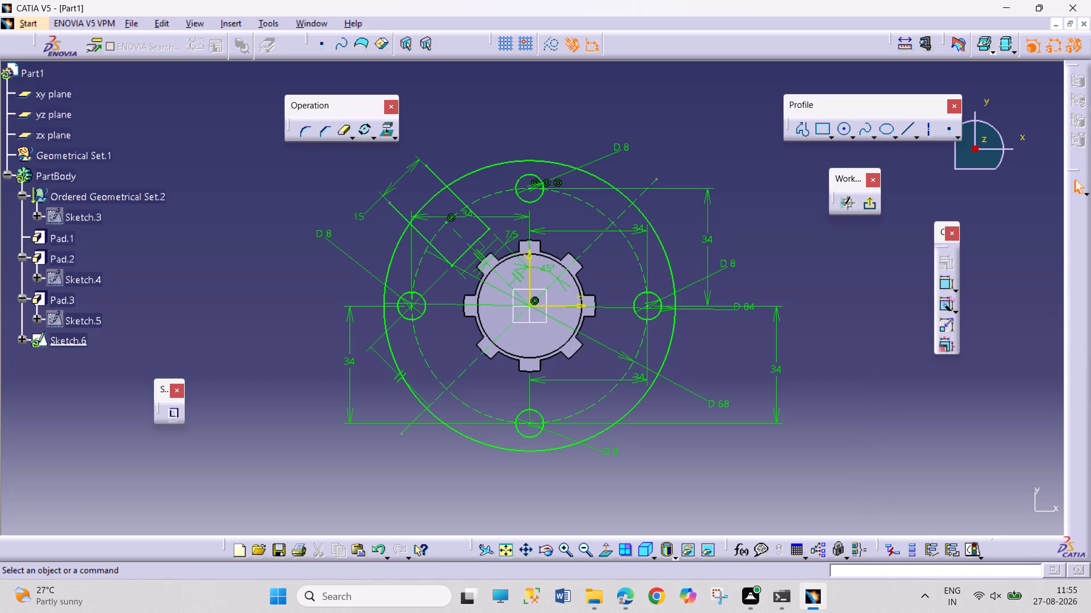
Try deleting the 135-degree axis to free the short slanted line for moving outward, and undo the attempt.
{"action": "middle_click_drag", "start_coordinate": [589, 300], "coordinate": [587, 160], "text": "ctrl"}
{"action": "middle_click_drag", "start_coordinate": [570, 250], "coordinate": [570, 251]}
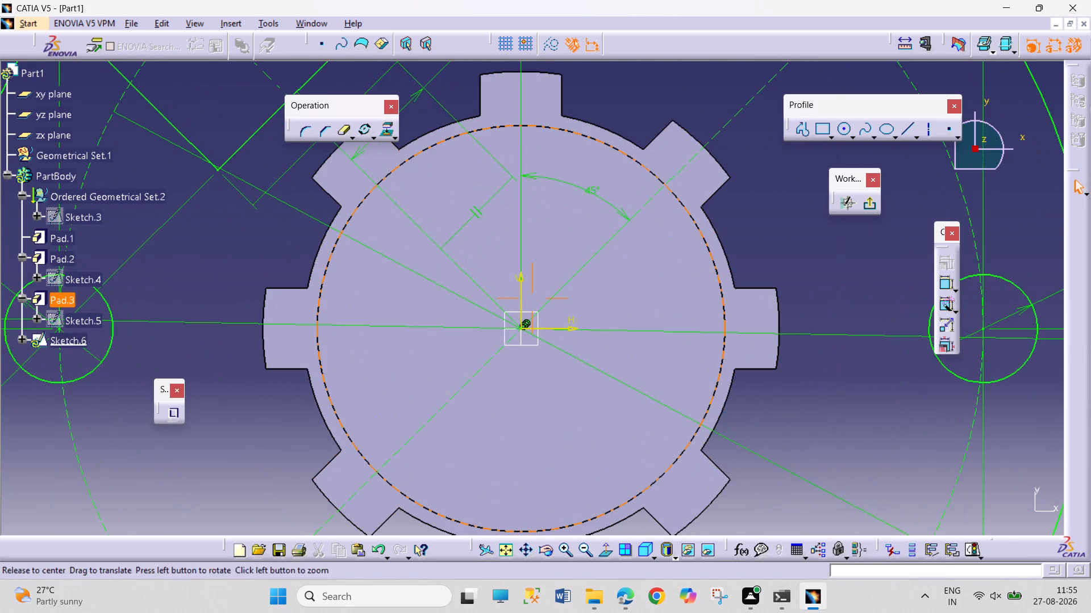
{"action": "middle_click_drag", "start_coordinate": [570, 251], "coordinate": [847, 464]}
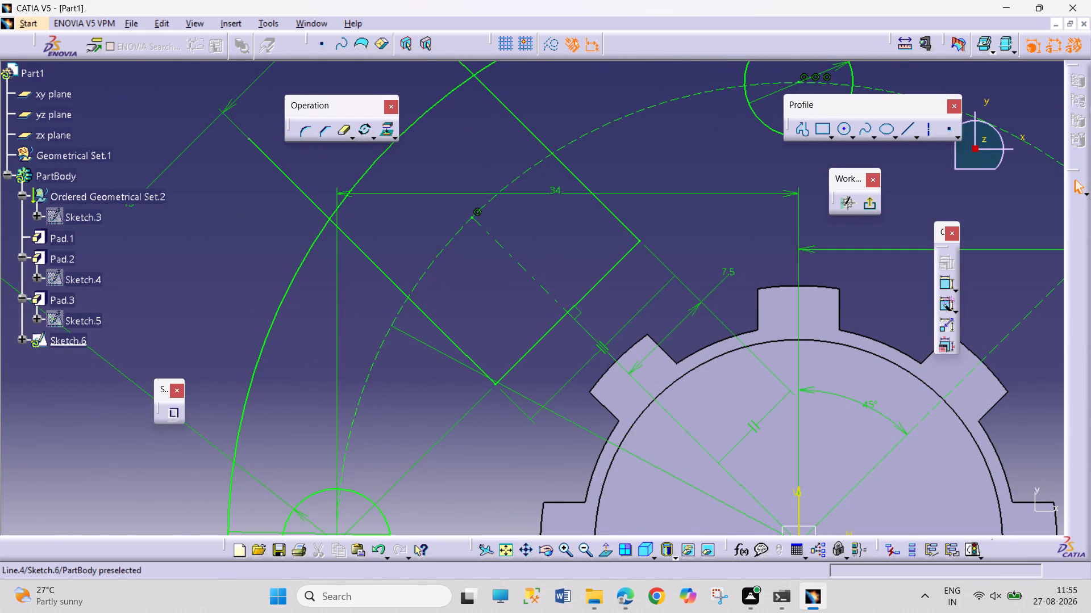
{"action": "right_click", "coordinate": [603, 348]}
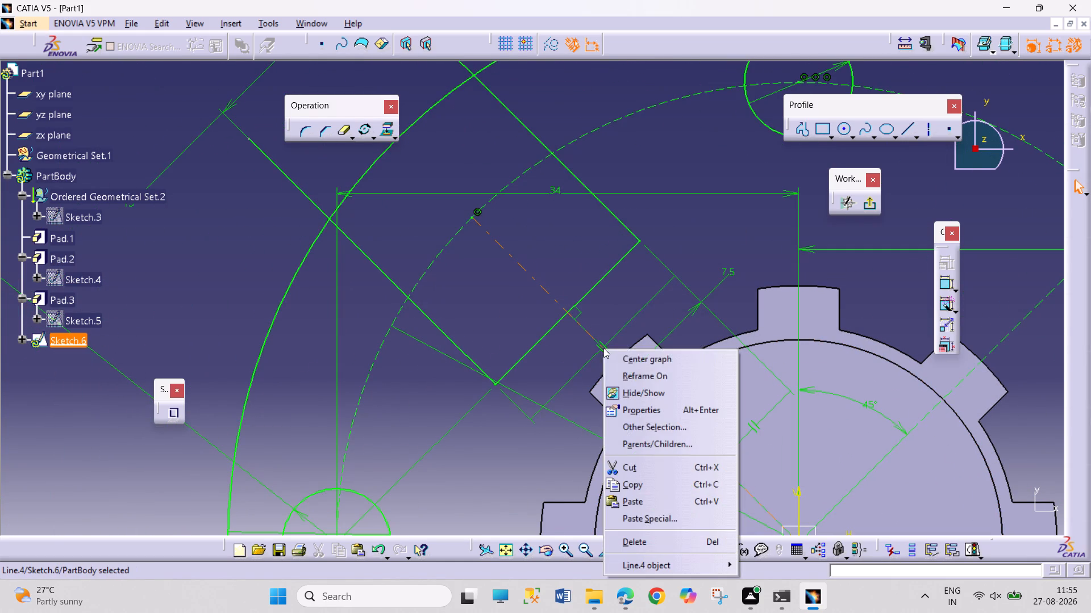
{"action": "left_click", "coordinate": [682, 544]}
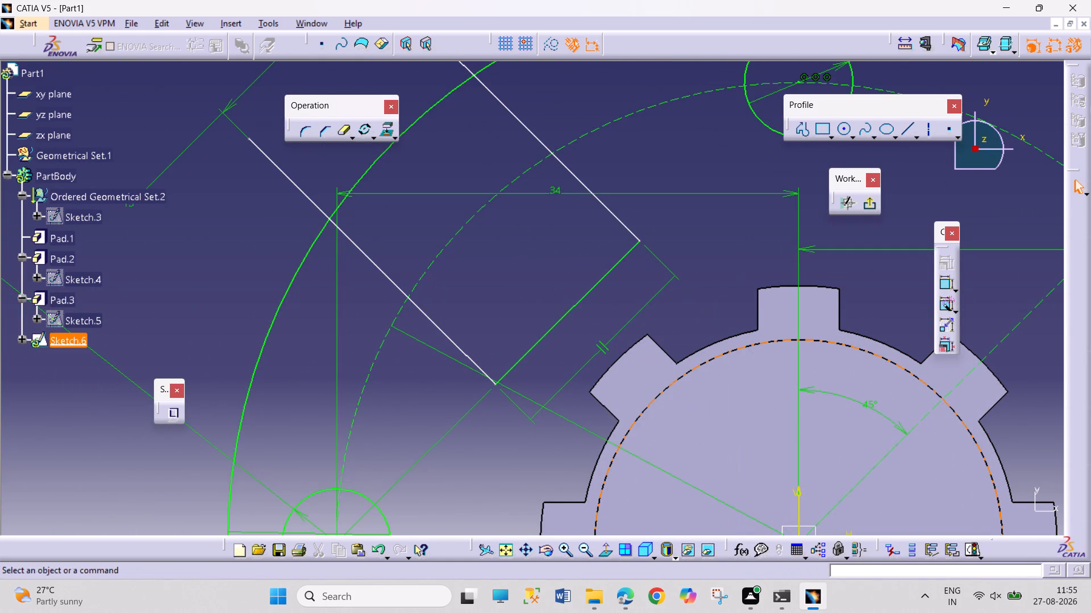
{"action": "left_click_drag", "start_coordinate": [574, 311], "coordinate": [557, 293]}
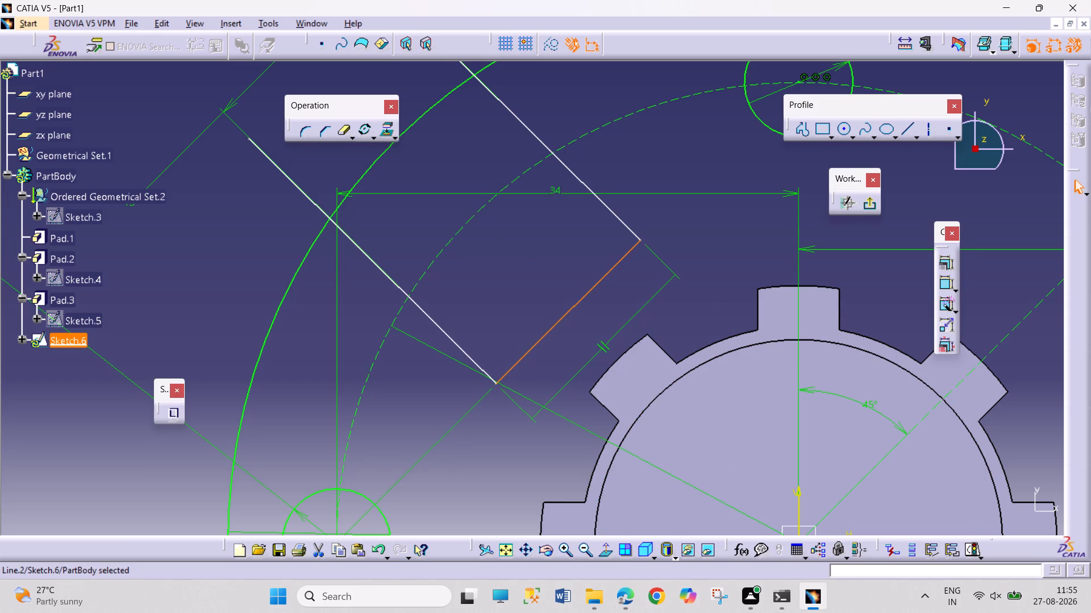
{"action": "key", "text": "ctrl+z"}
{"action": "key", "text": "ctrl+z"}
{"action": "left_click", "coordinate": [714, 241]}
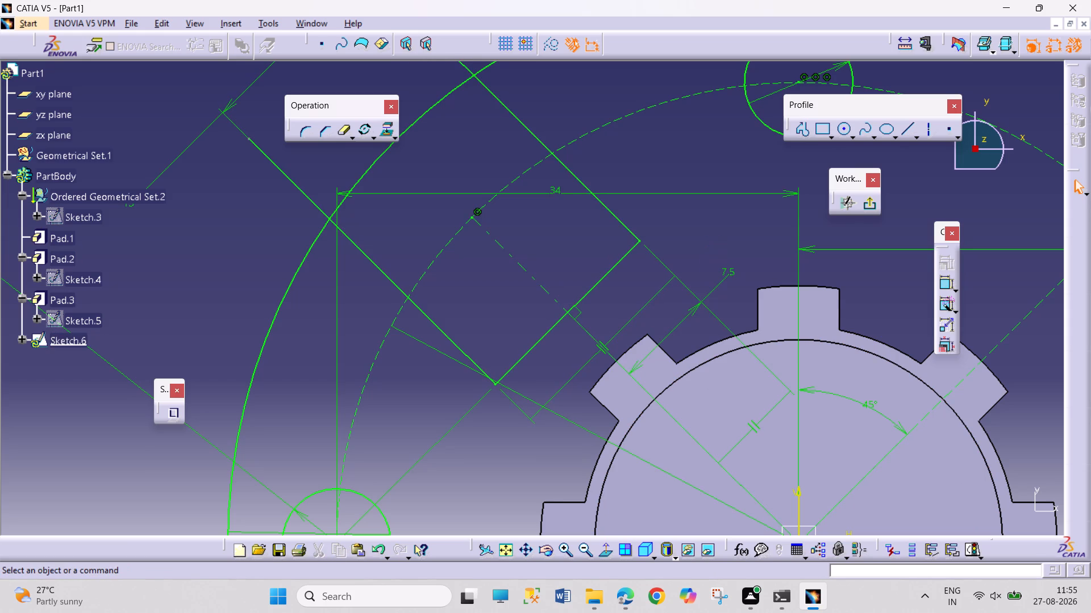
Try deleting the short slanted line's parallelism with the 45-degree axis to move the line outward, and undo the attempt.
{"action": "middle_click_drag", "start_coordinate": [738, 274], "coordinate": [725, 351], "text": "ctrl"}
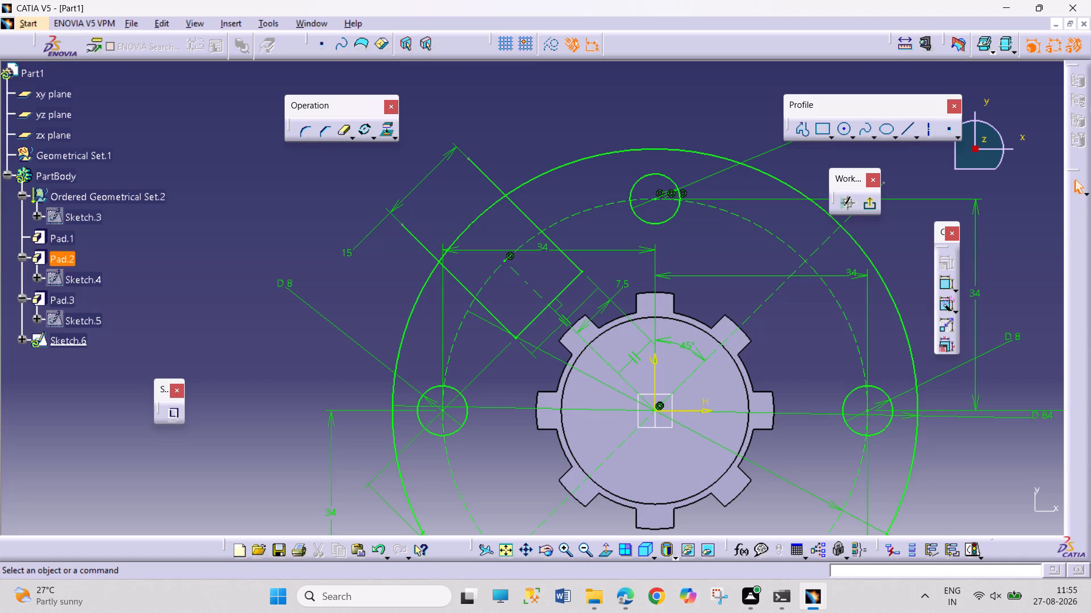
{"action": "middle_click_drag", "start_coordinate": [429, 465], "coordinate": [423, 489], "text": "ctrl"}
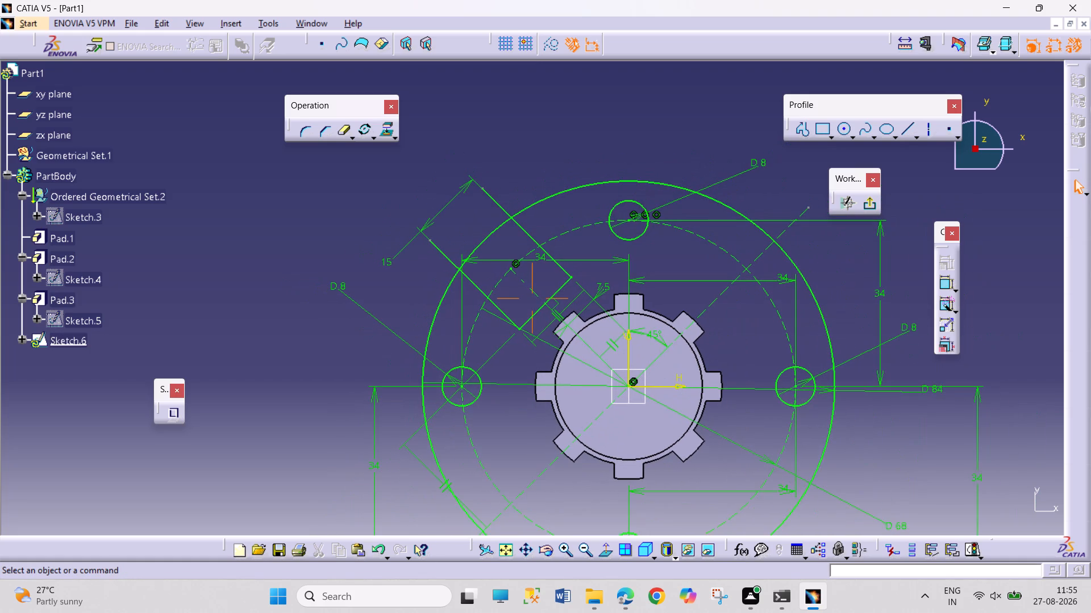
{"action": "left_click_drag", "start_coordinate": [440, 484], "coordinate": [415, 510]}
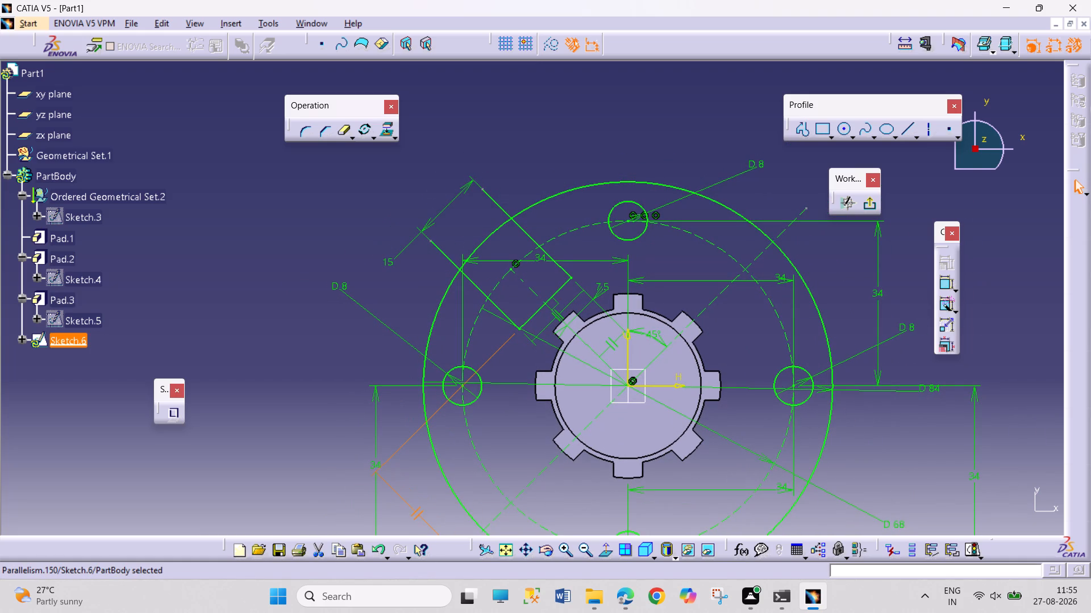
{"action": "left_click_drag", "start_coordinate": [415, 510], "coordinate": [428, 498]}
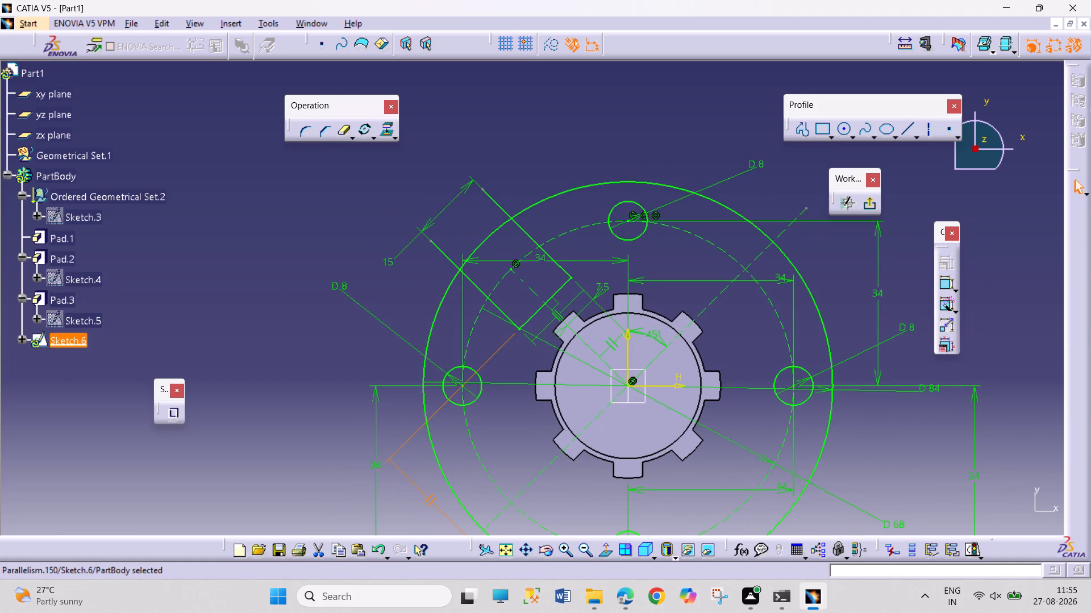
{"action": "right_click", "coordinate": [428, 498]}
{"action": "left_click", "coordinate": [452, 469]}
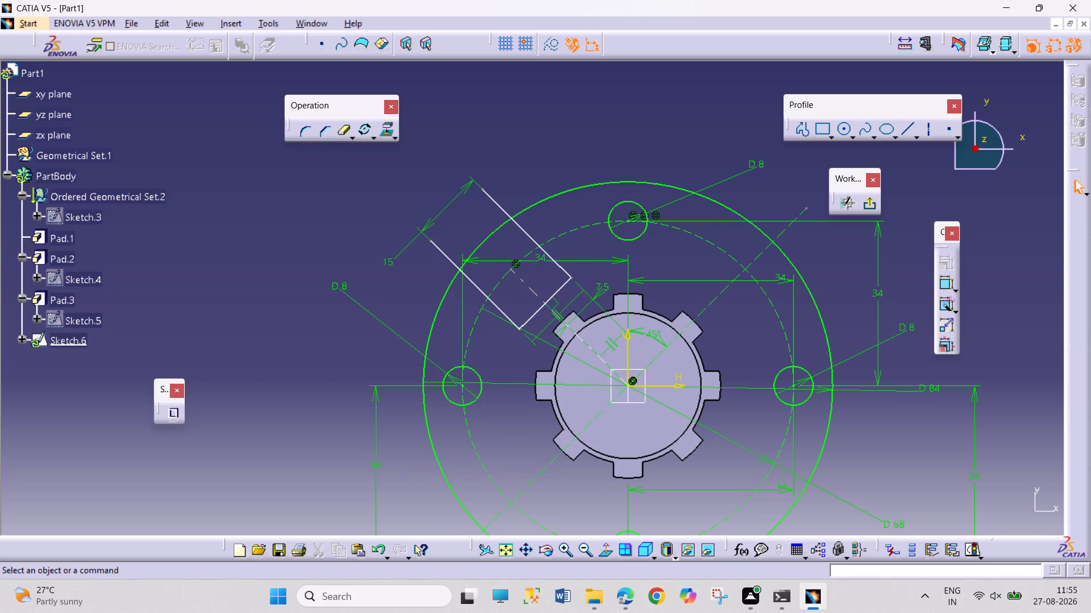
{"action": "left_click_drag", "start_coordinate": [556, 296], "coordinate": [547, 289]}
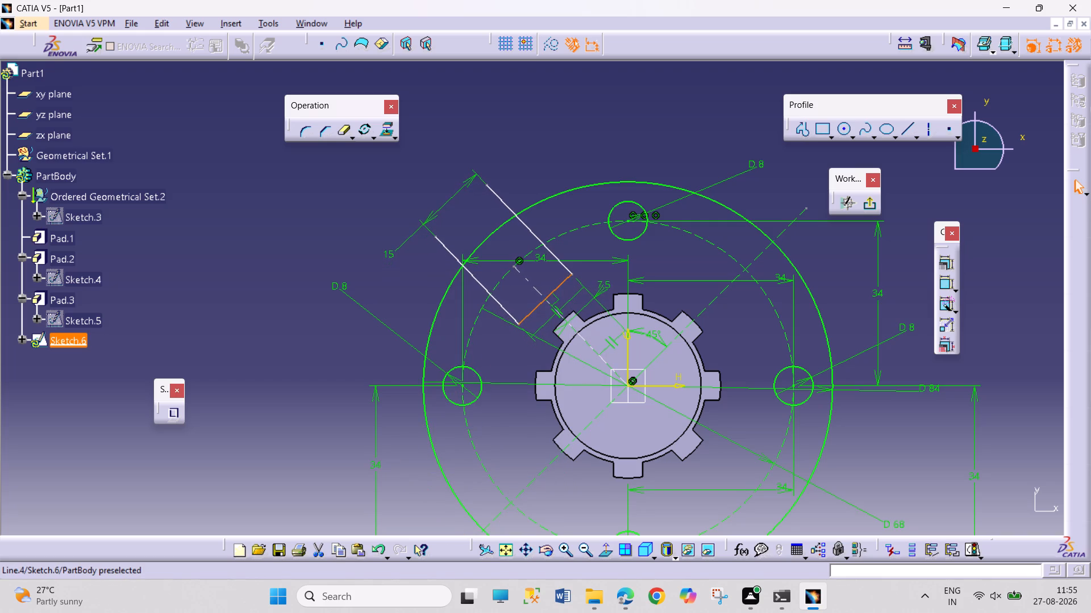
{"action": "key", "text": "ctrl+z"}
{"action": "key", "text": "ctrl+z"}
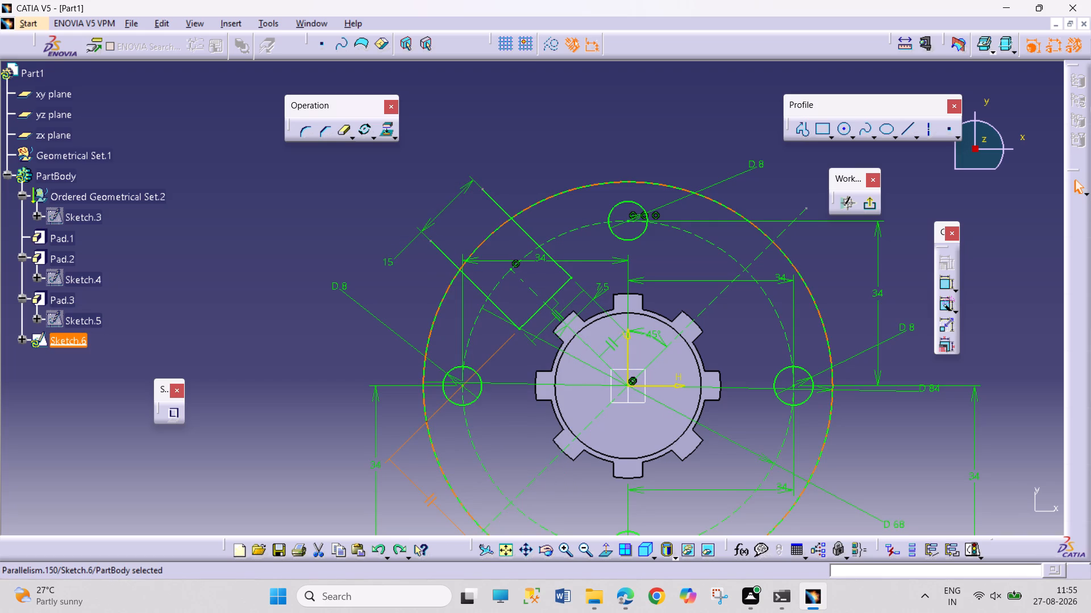
Move the 7.5 dimension label to sit just outside the slot outline's short line.
{"action": "left_click", "coordinate": [931, 444]}
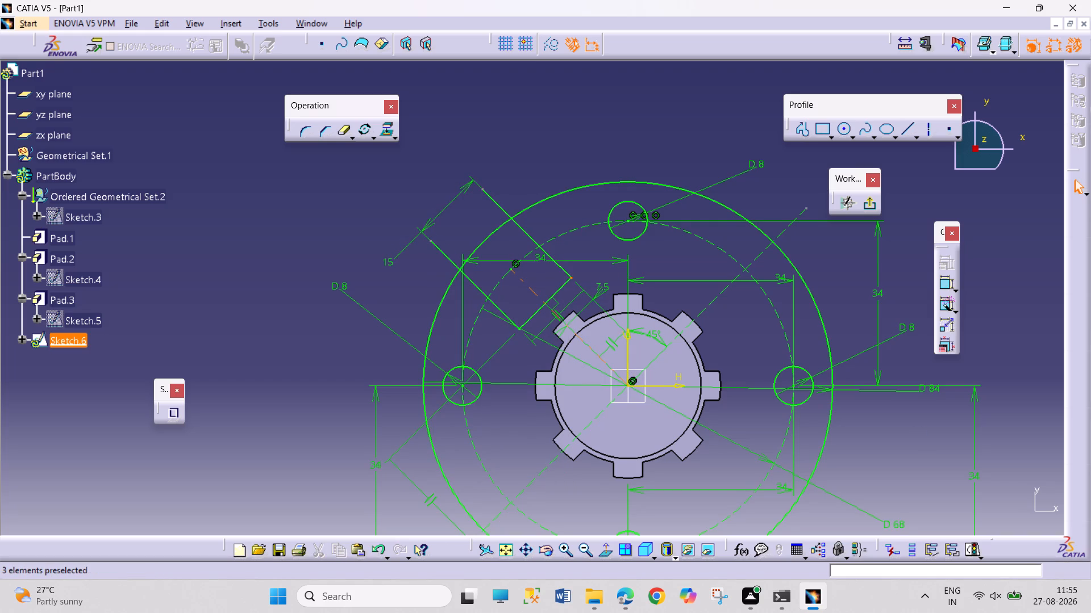
{"action": "left_click_drag", "start_coordinate": [602, 287], "coordinate": [594, 262]}
{"action": "left_click_drag", "start_coordinate": [591, 219], "coordinate": [563, 152]}
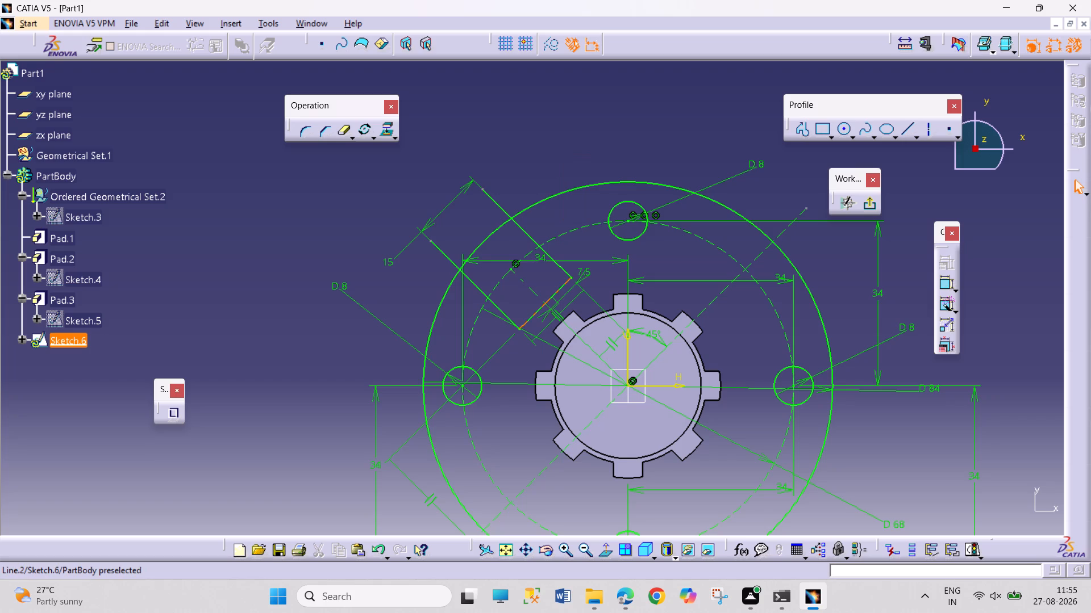
Translate one duplicate of the slot's short slanted line about 6.7 mm outward along the 135-degree axis.
{"action": "right_click", "coordinate": [560, 290]}
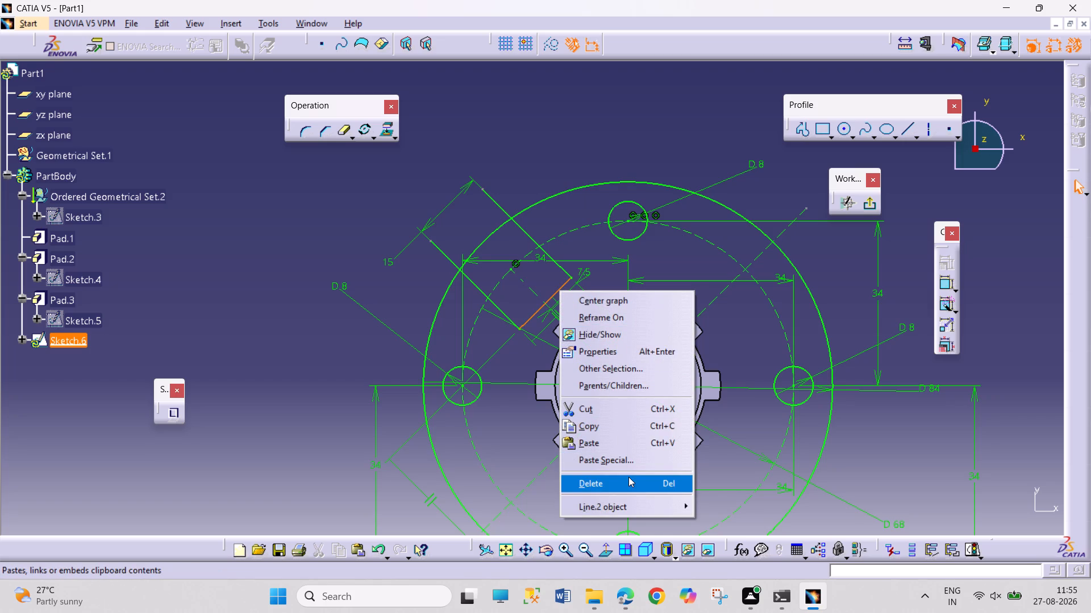
{"action": "left_click", "coordinate": [555, 92]}
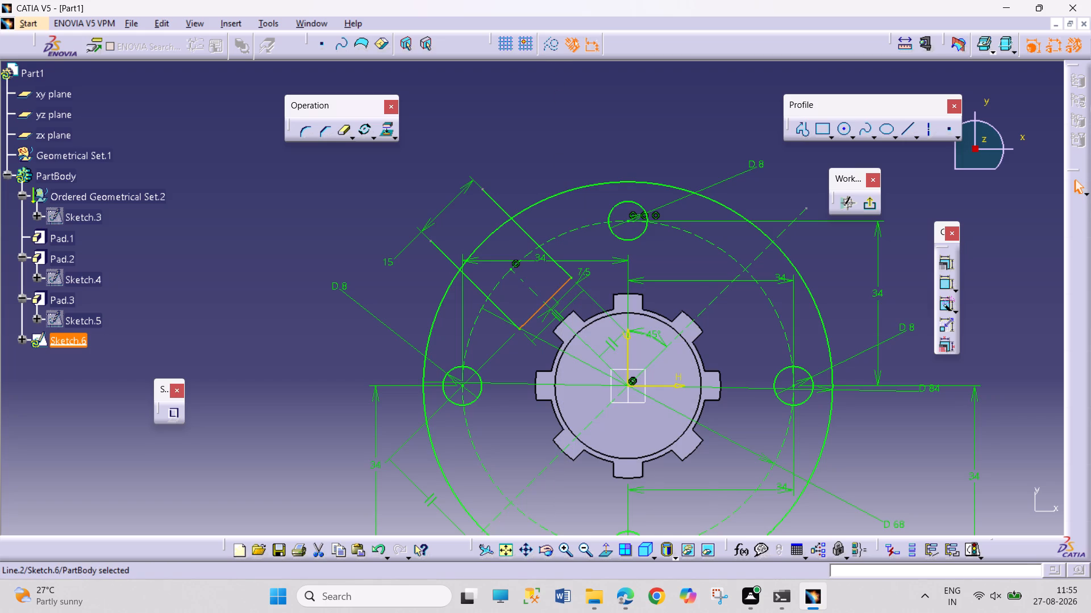
{"action": "left_click", "coordinate": [372, 137]}
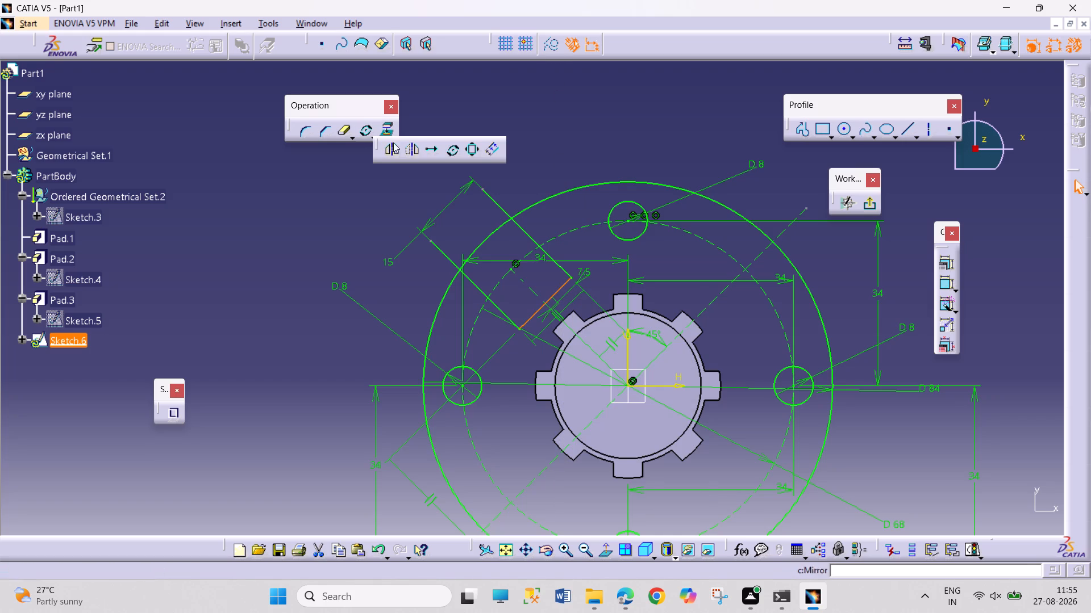
{"action": "left_click", "coordinate": [430, 152]}
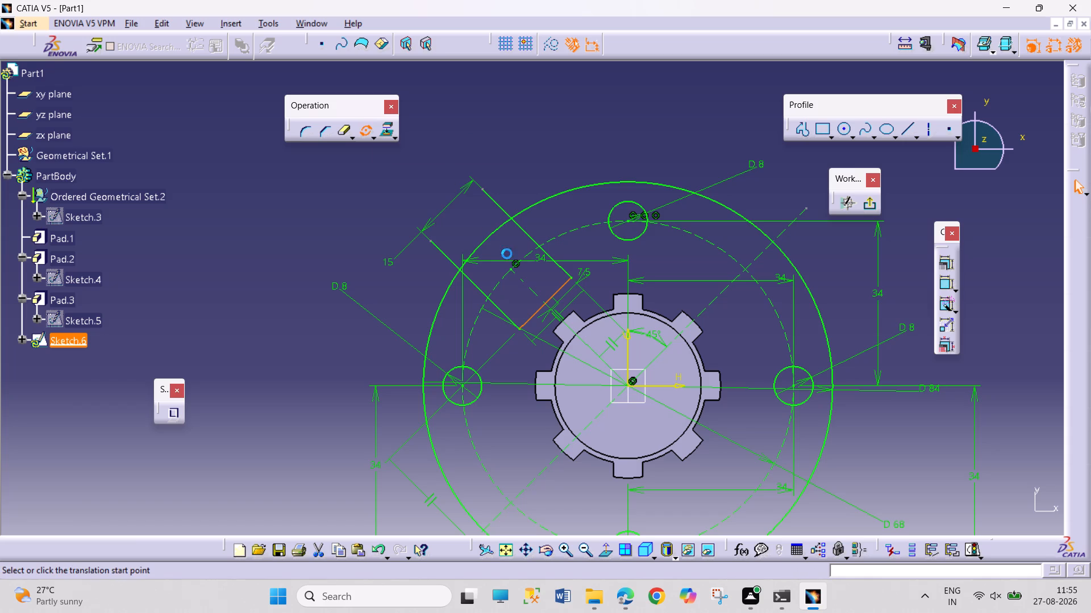
{"action": "left_click", "coordinate": [522, 281]}
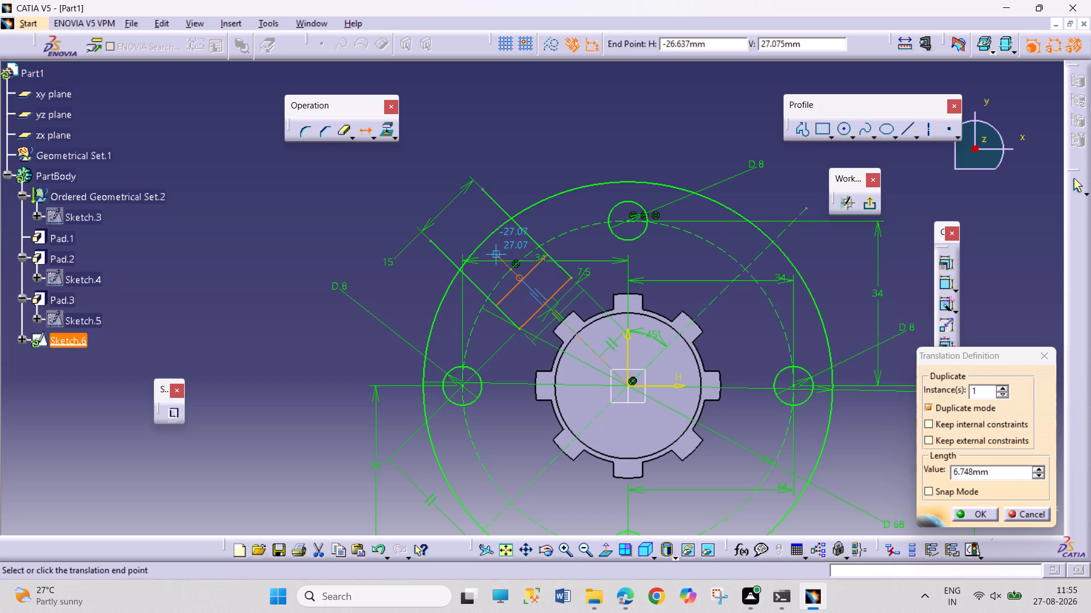
{"action": "left_click", "coordinate": [498, 255]}
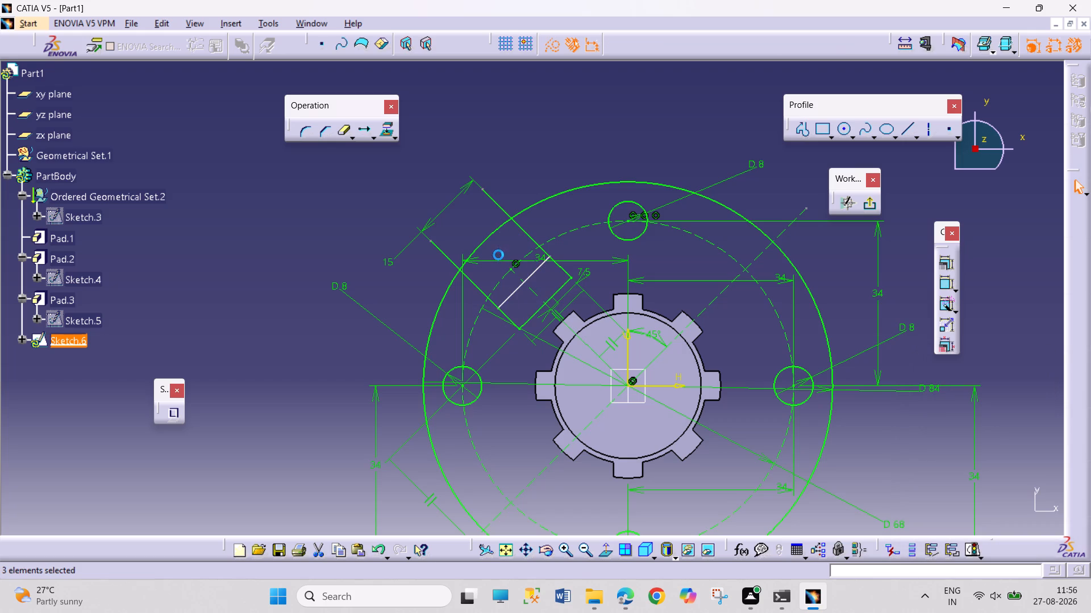
{"action": "left_click", "coordinate": [588, 146]}
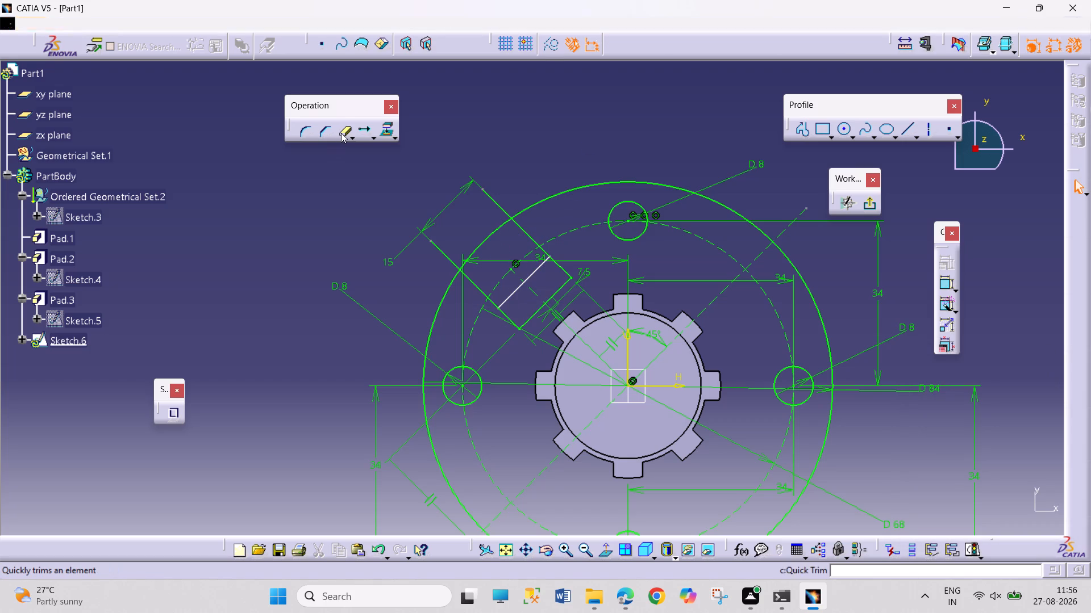
Quick Trim the original short slanted line and the side-line segments inward of its duplicate, converting the length into a distance.
{"action": "double_click", "coordinate": [341, 133]}
{"action": "left_click", "coordinate": [510, 322]}
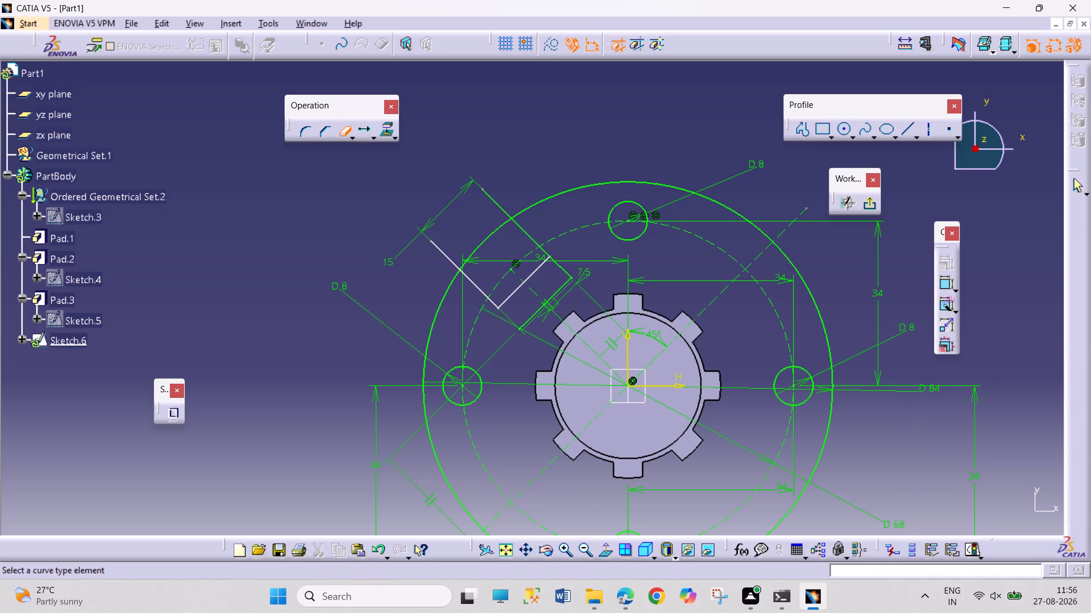
{"action": "left_click", "coordinate": [548, 300]}
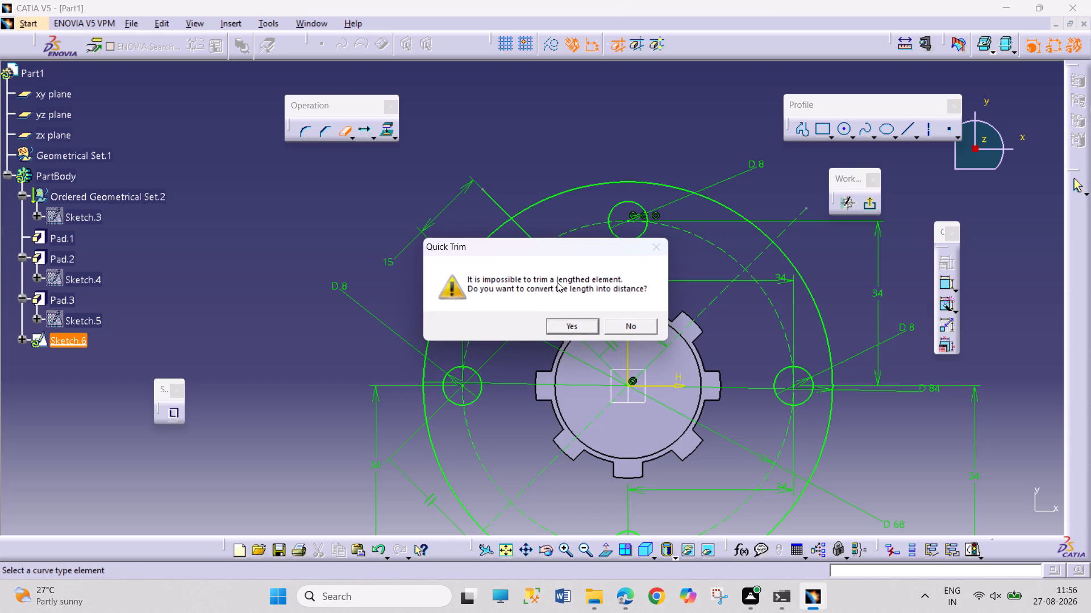
{"action": "left_click", "coordinate": [560, 326]}
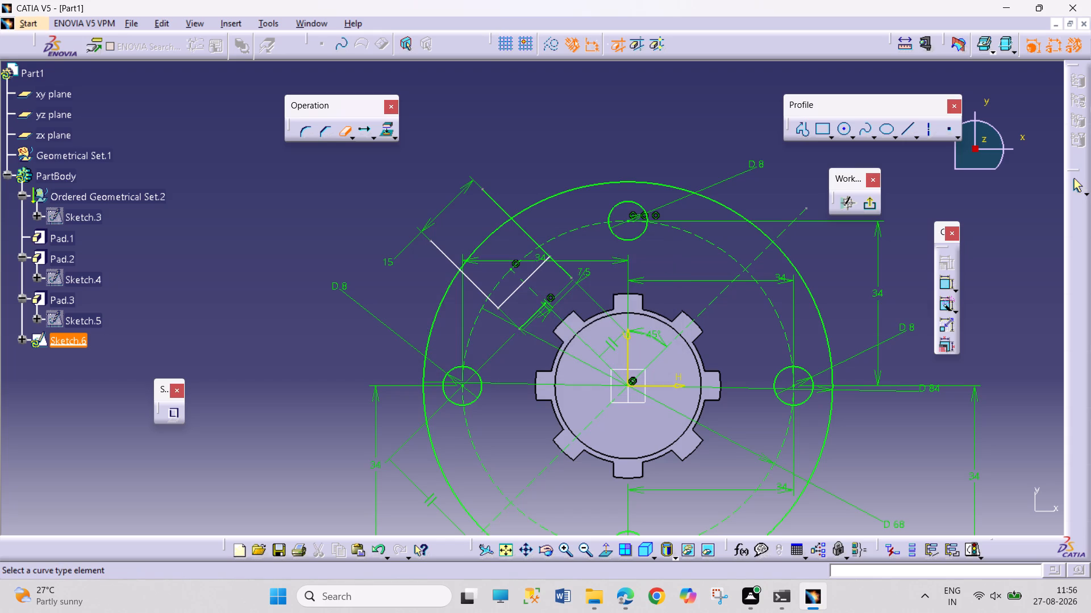
{"action": "left_click", "coordinate": [561, 267]}
{"action": "left_click", "coordinate": [533, 322]}
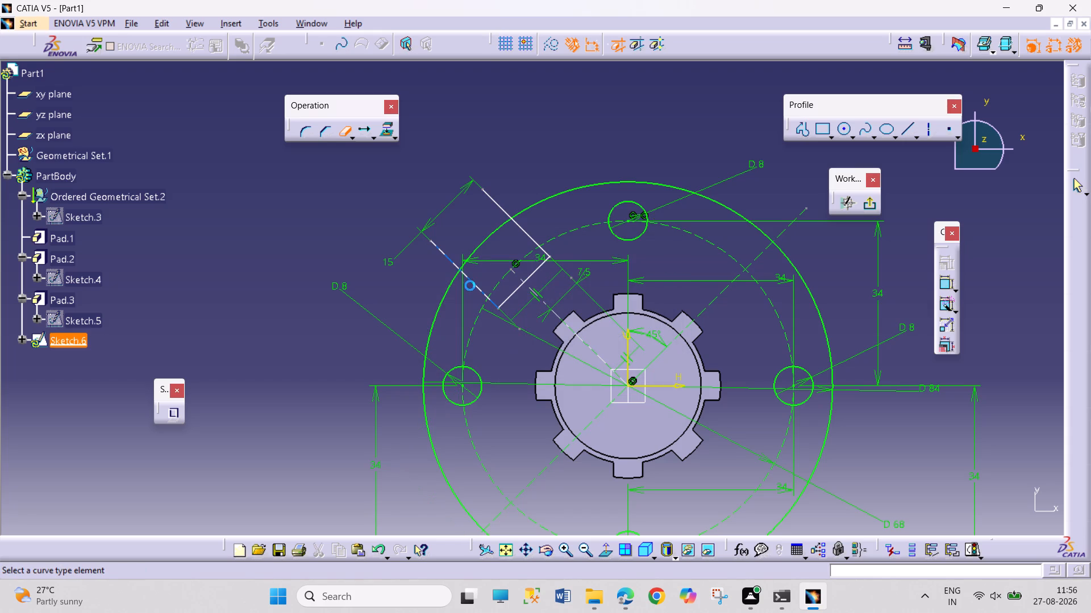
Quick Trim the side-line ends beyond the flange's outer circle and the circle's arc between them to open the slot.
{"action": "left_click", "coordinate": [451, 261]}
{"action": "left_click", "coordinate": [493, 198]}
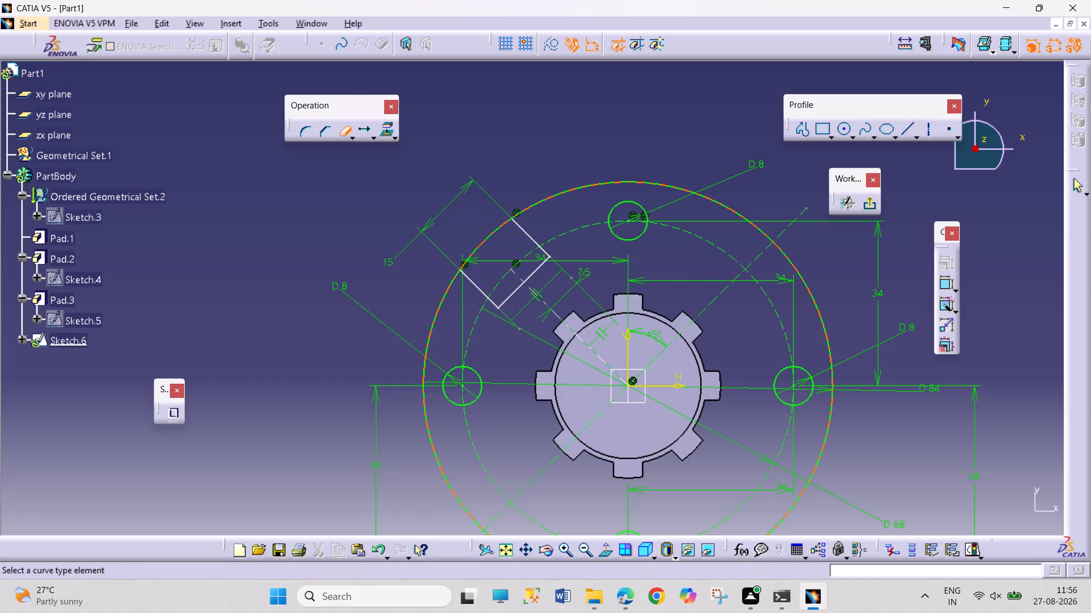
{"action": "left_click", "coordinate": [481, 242]}
{"action": "left_click", "coordinate": [343, 135]}
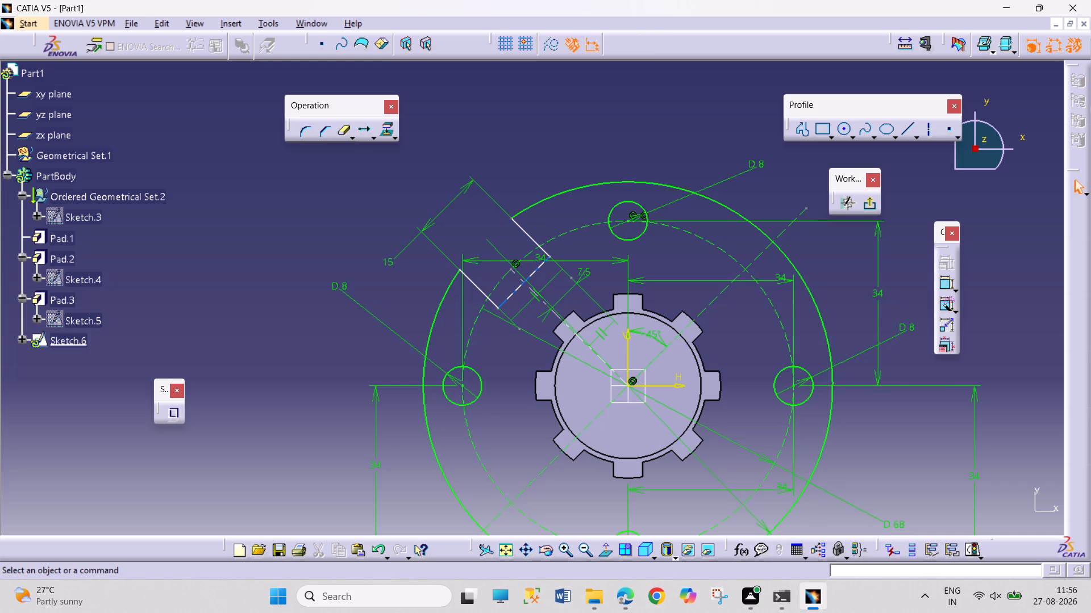
Shift the slot's inner end line slightly outward towards the flange's outer edge.
{"action": "left_click_drag", "start_coordinate": [518, 288], "coordinate": [514, 285]}
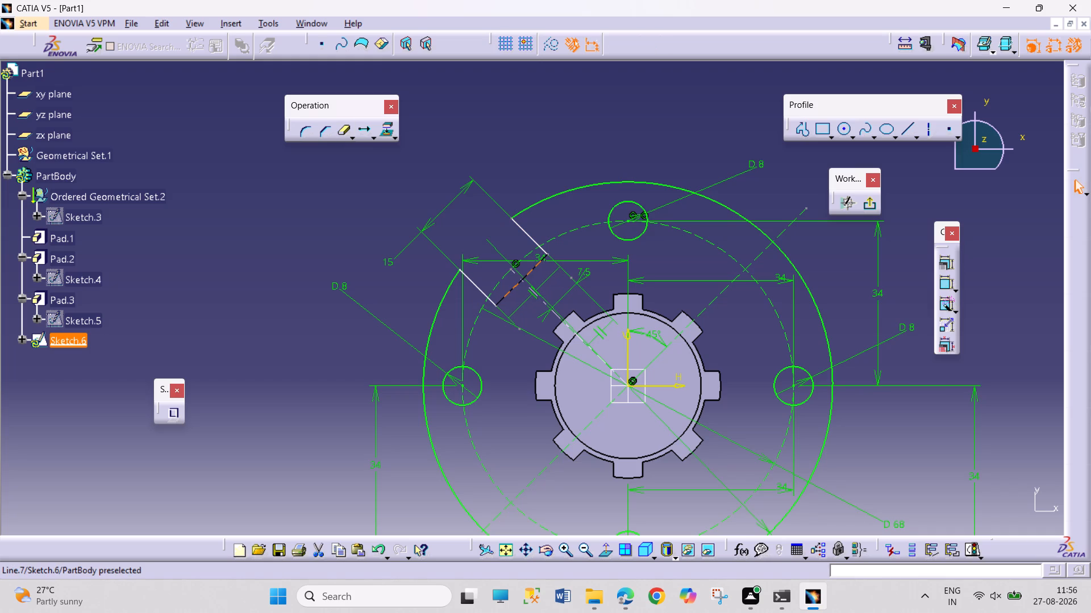
{"action": "left_click_drag", "start_coordinate": [514, 285], "coordinate": [506, 283]}
{"action": "left_click_drag", "start_coordinate": [506, 283], "coordinate": [500, 278]}
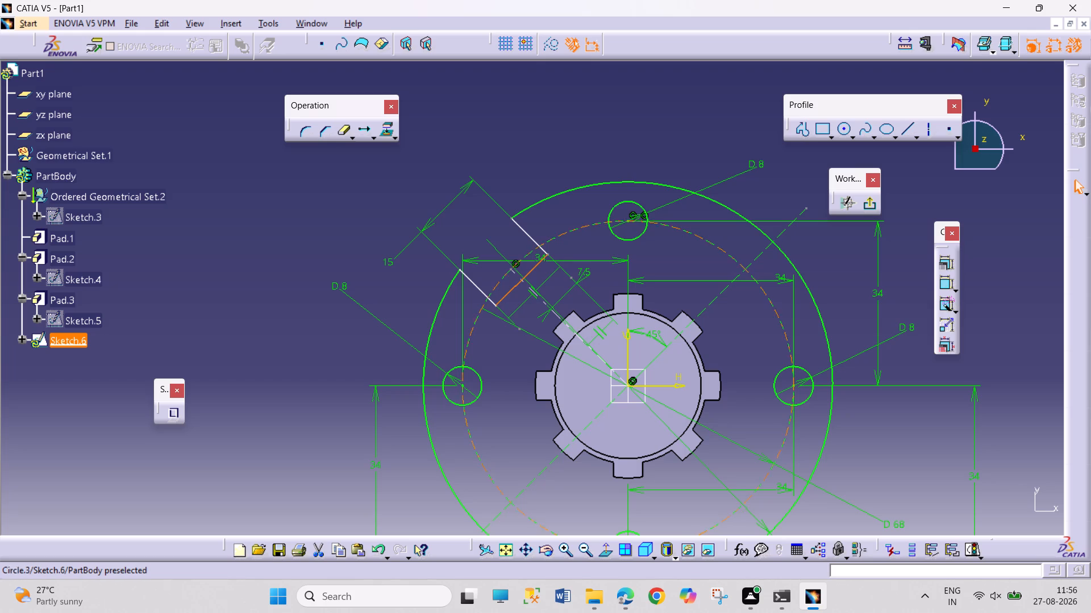
{"action": "left_click", "coordinate": [552, 121]}
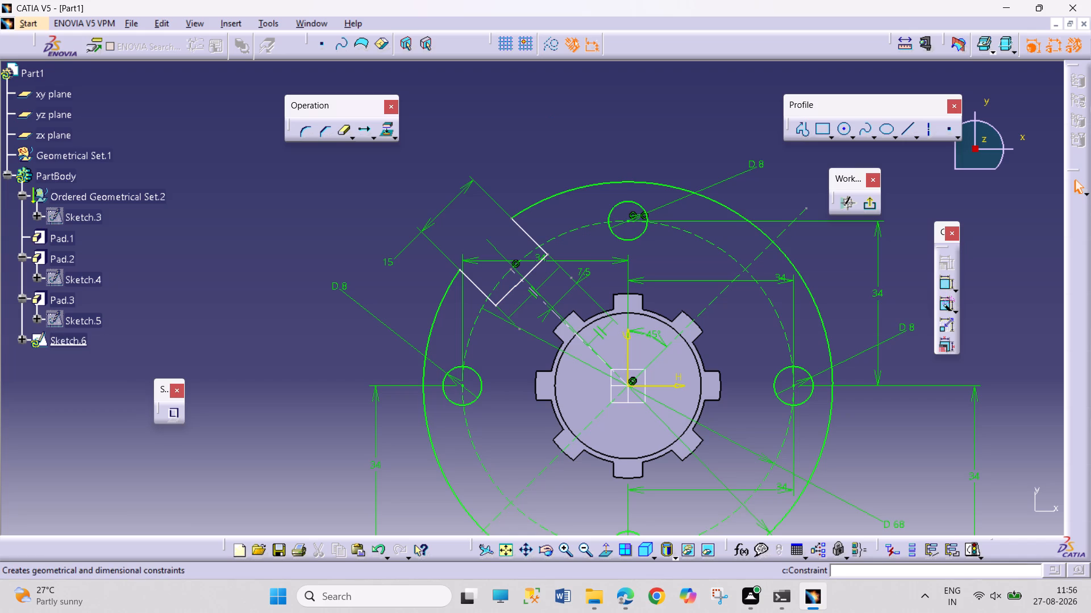
Rotate the slot's lower side line about the sketch origin with 3 duplicate instances at 90 degrees.
{"action": "left_click", "coordinate": [372, 134]}
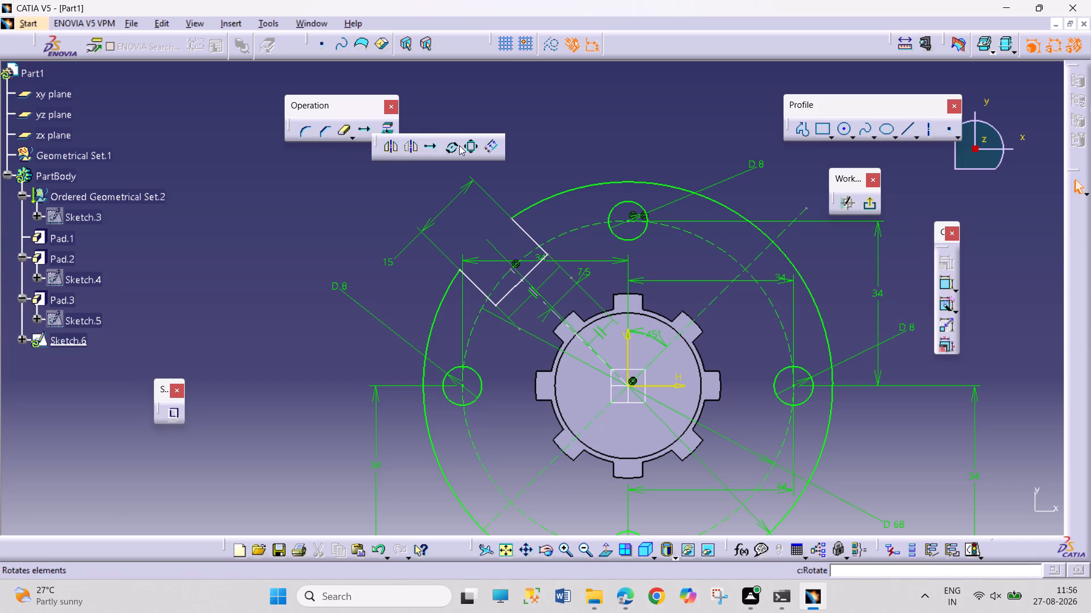
{"action": "left_click", "coordinate": [455, 145]}
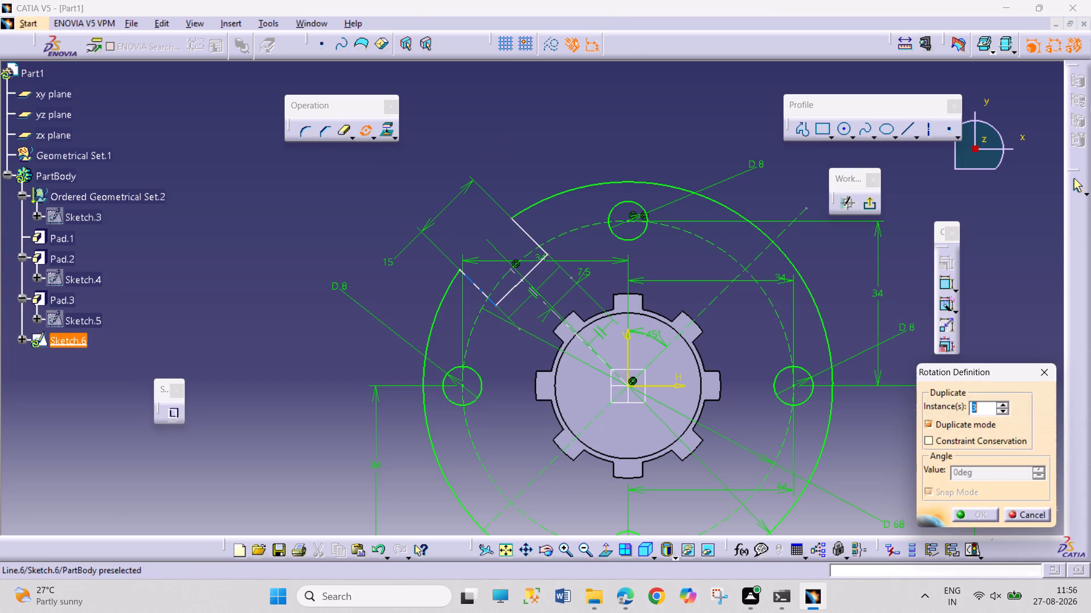
{"action": "left_click", "coordinate": [481, 289]}
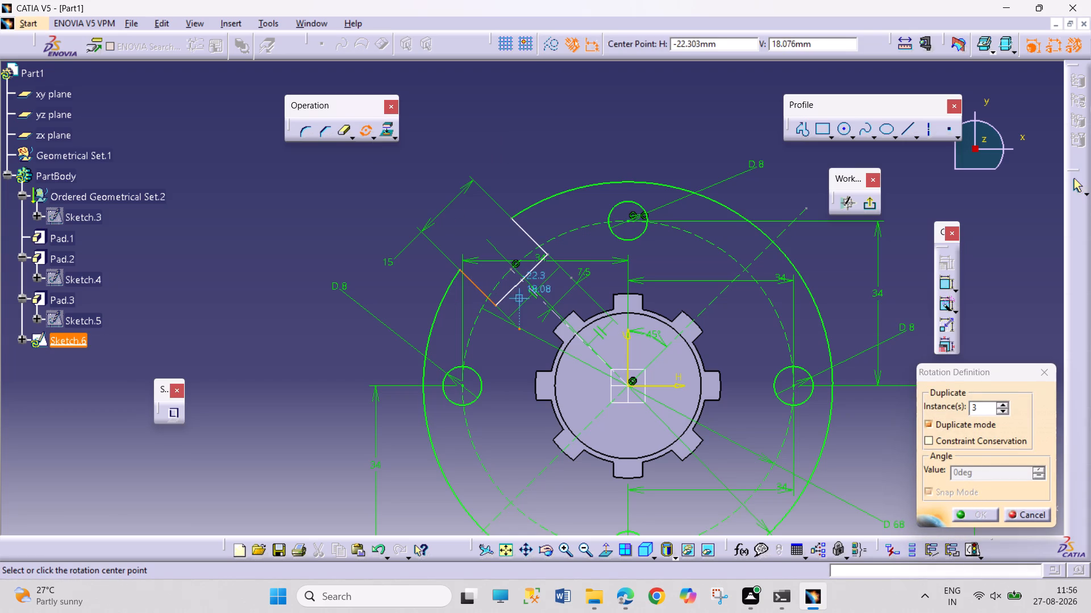
{"action": "left_click", "coordinate": [627, 385]}
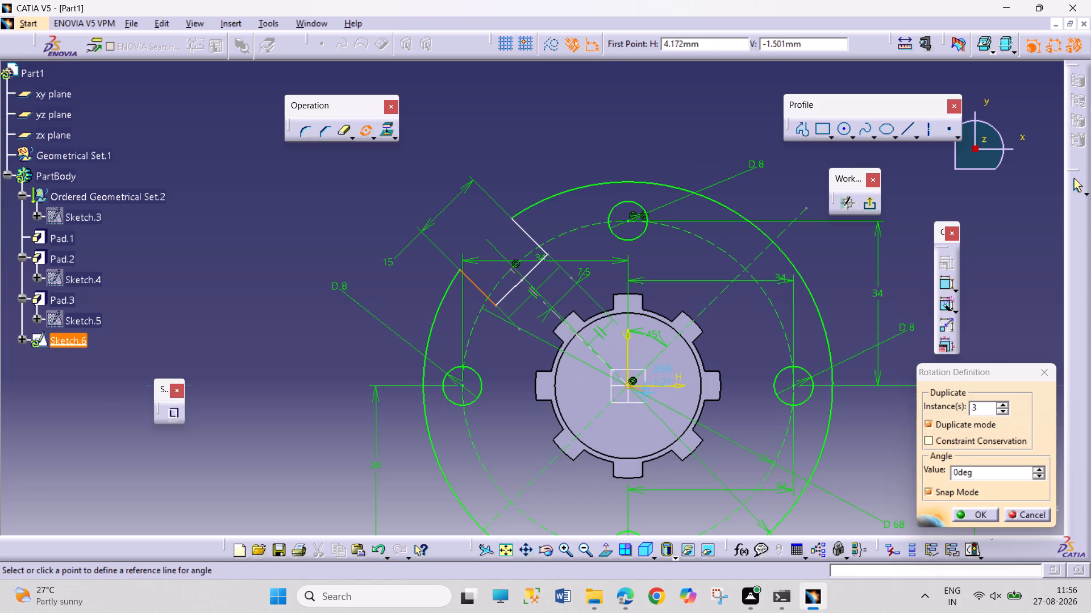
{"action": "double_click", "coordinate": [976, 476]}
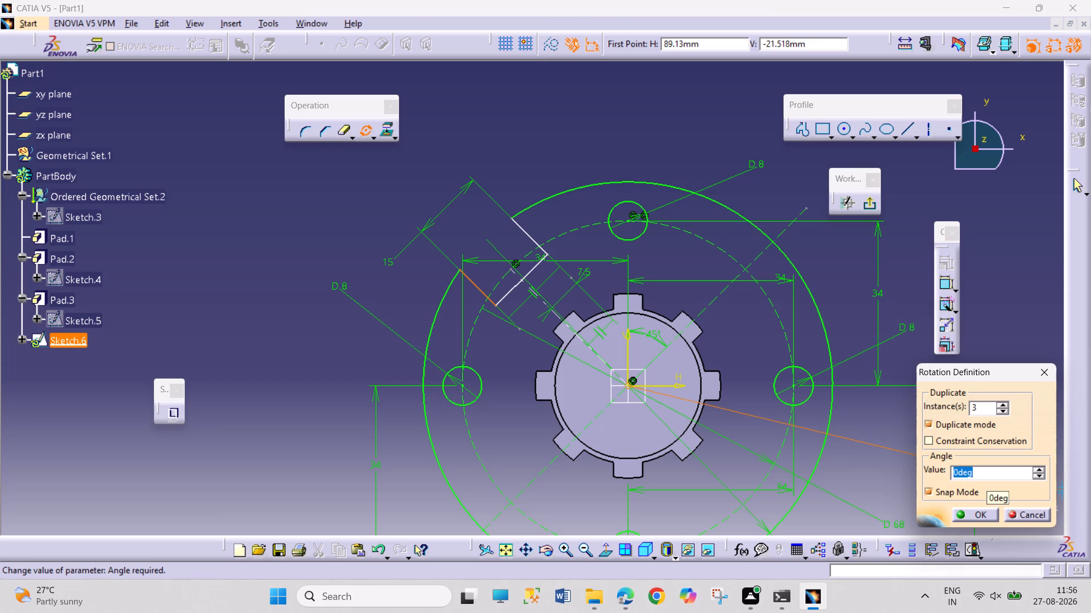
{"action": "type", "text": "92"}
{"action": "key", "text": "BackSpace"}
{"action": "key", "text": "0"}
{"action": "key", "text": "Return"}
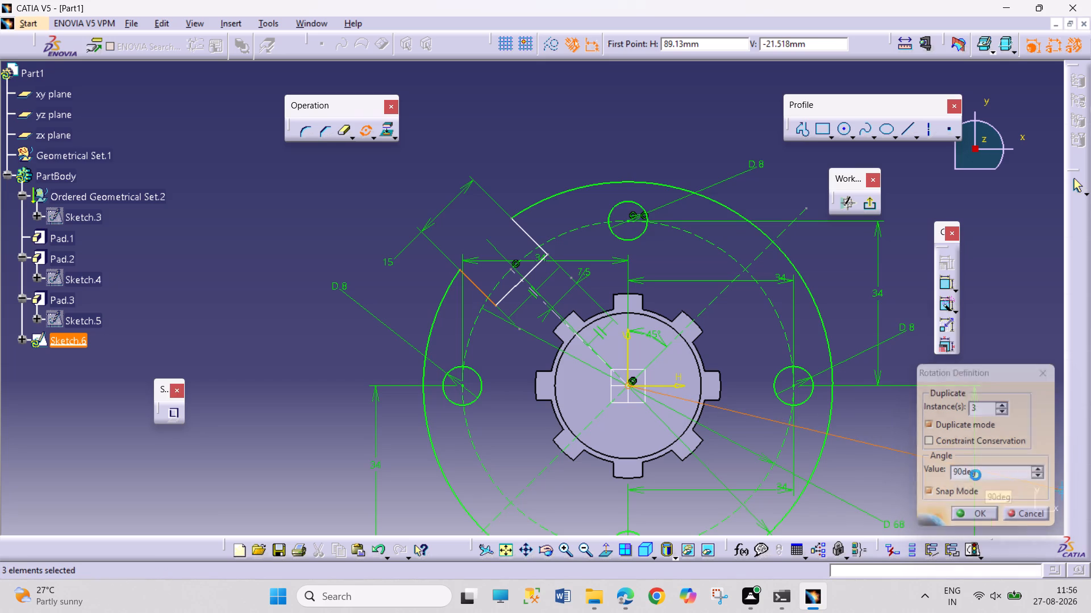
Rotate the slot's inner end line and upper side line about the origin with 3 duplicate instances at 90 degrees.
{"action": "left_click", "coordinate": [517, 283]}
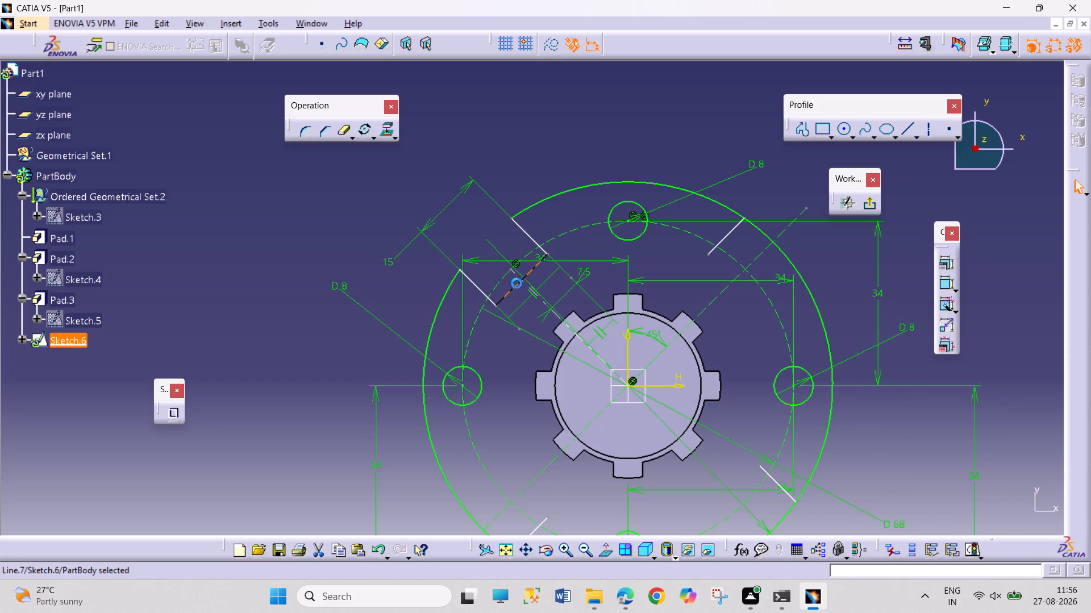
{"action": "left_click", "coordinate": [526, 232], "text": "ctrl"}
{"action": "left_click", "coordinate": [363, 128]}
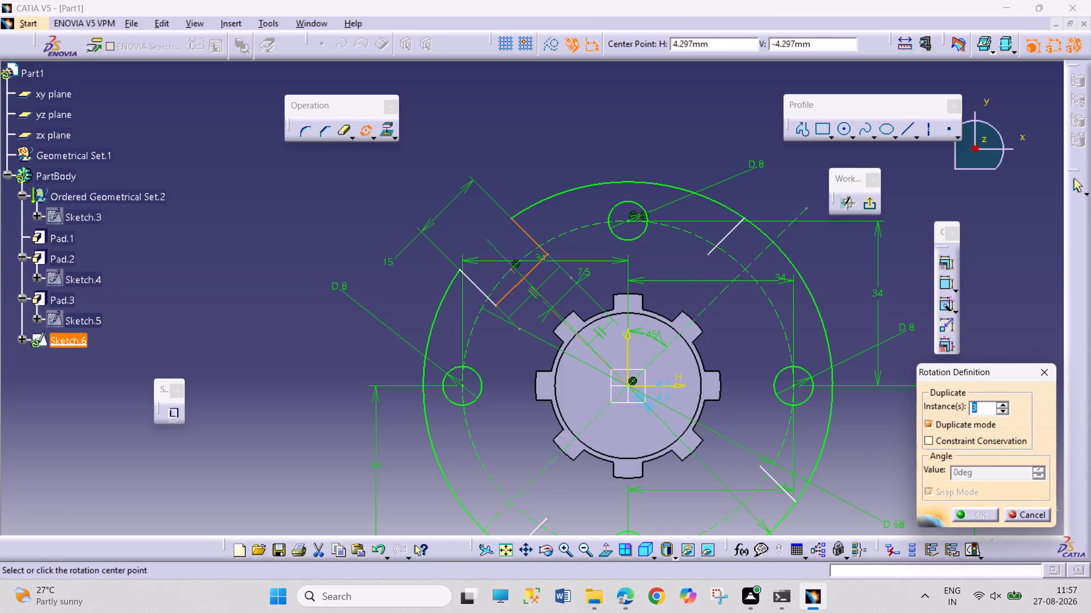
{"action": "left_click", "coordinate": [629, 385]}
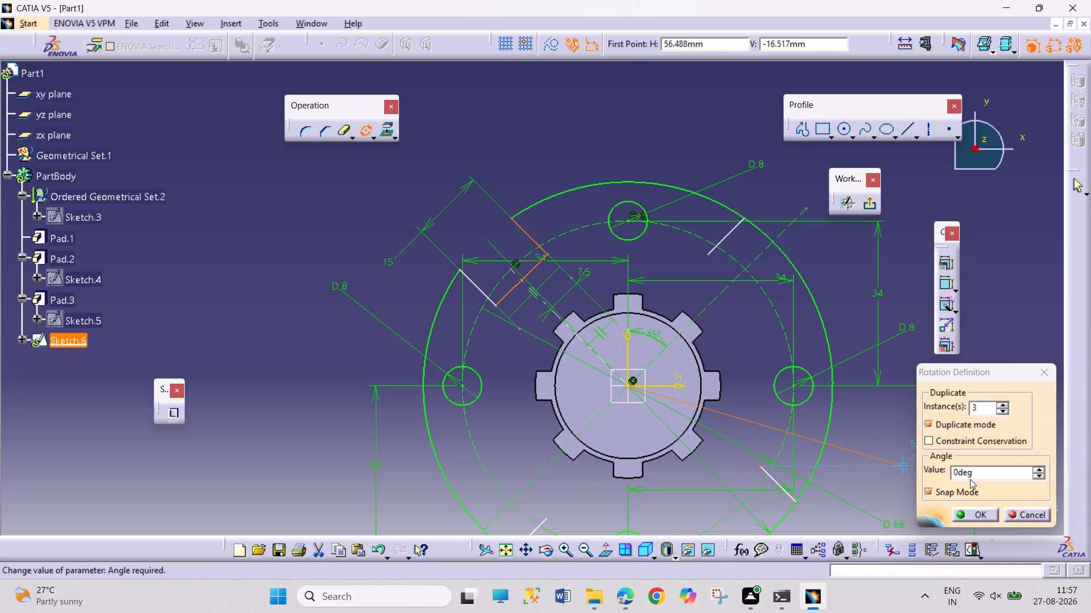
{"action": "double_click", "coordinate": [990, 472]}
{"action": "type", "text": "90"}
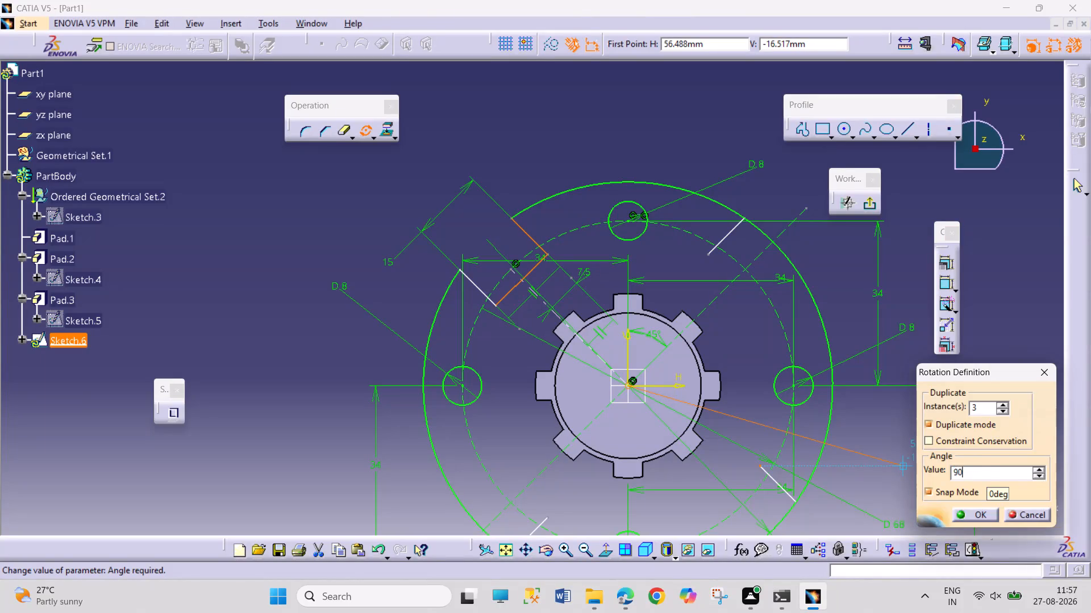
{"action": "key", "text": "Return"}
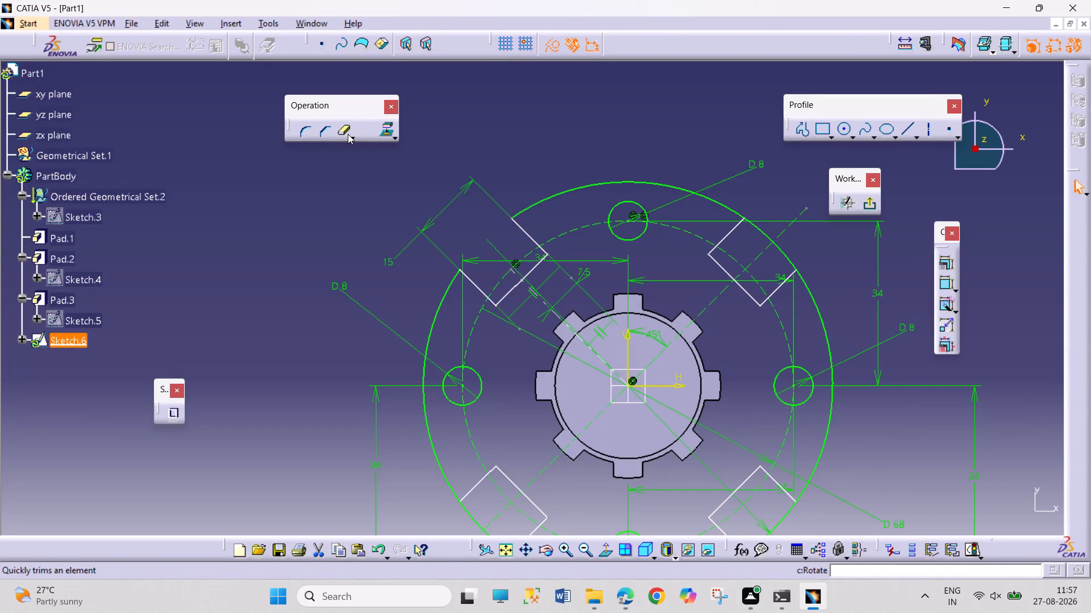
Quick Trim the flange's outer circle arcs spanning the three remaining slots to open them at the rim.
{"action": "double_click", "coordinate": [346, 132]}
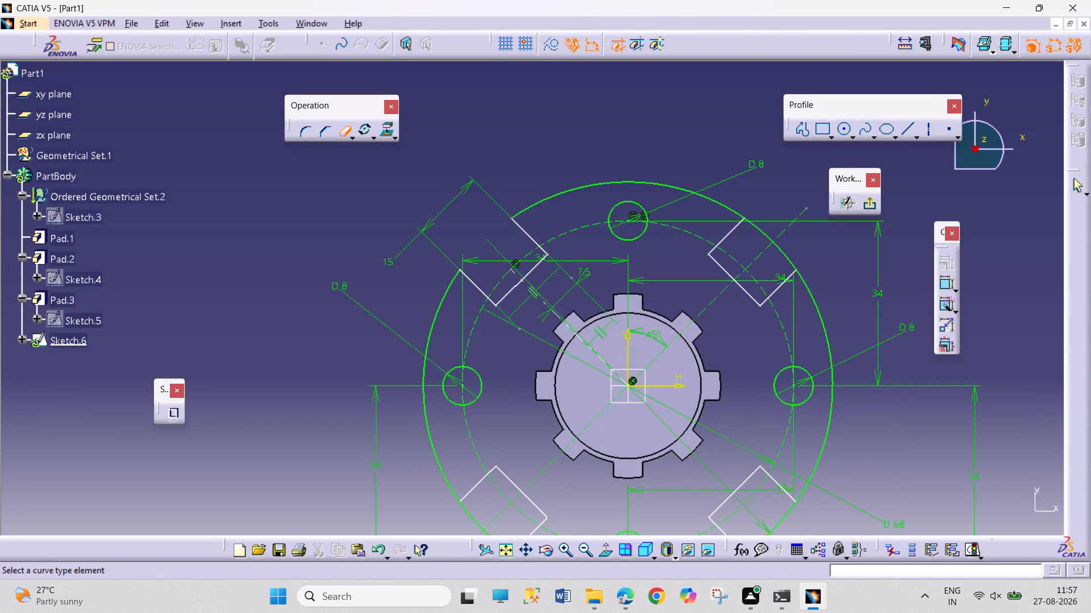
{"action": "left_click", "coordinate": [779, 249]}
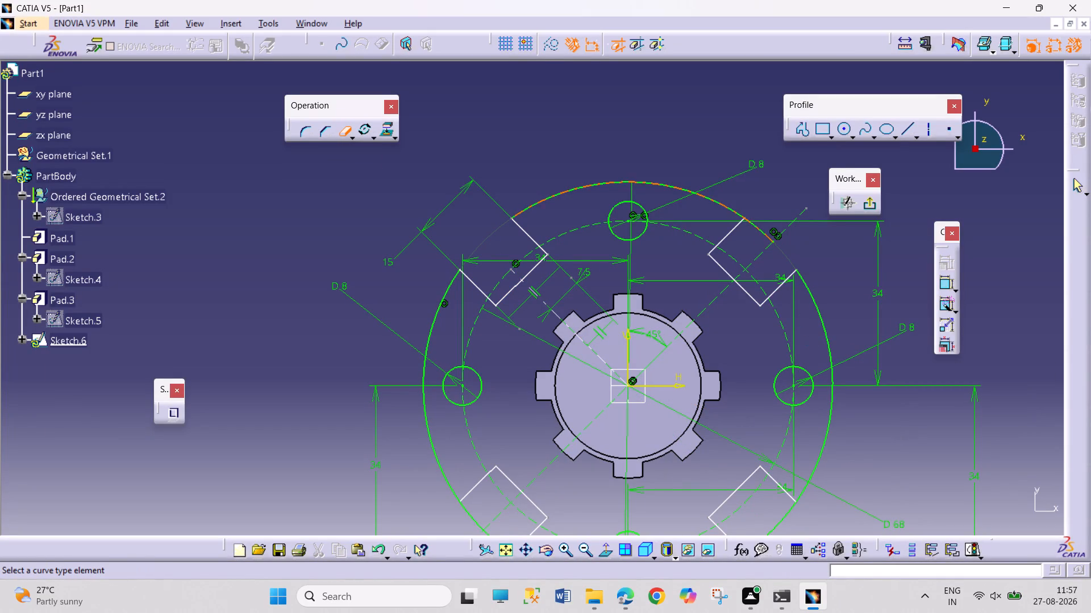
{"action": "left_click", "coordinate": [761, 233]}
{"action": "left_click", "coordinate": [780, 518]}
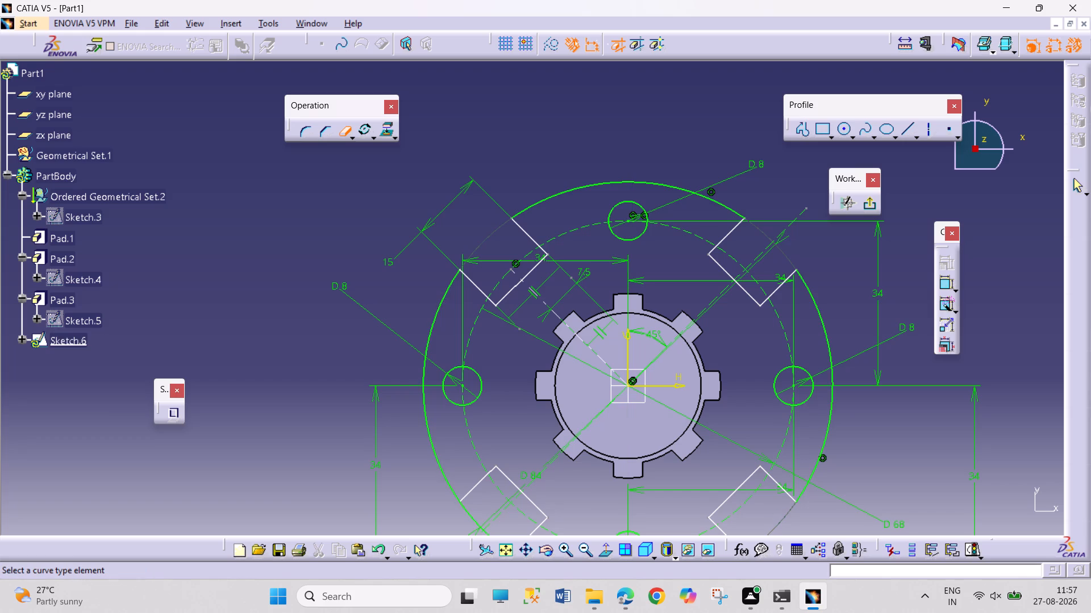
{"action": "left_click", "coordinate": [474, 523]}
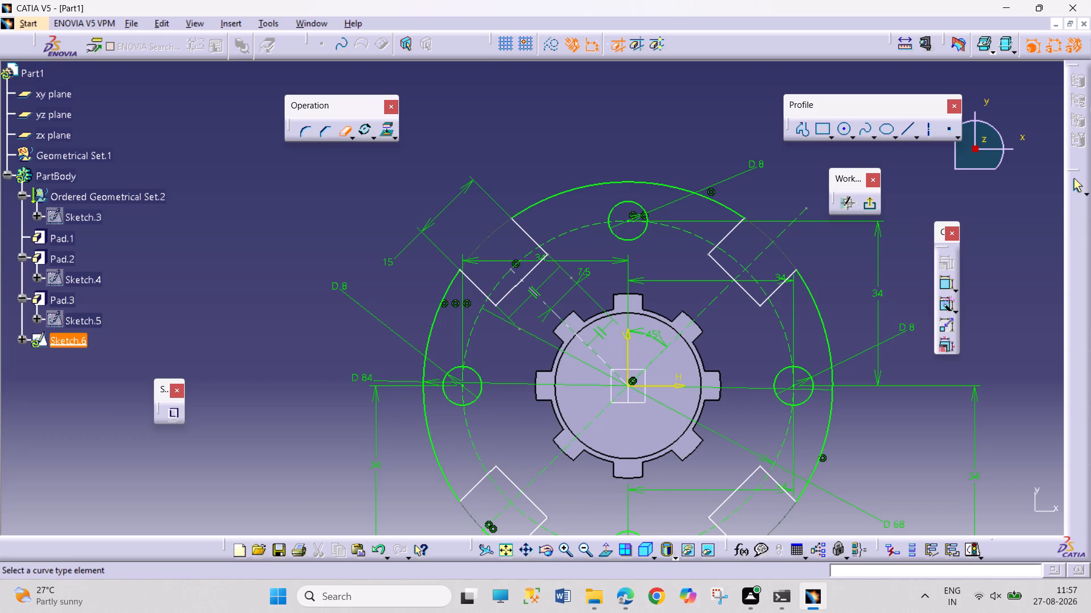
{"action": "middle_click_drag", "start_coordinate": [547, 492], "coordinate": [541, 517], "text": "ctrl"}
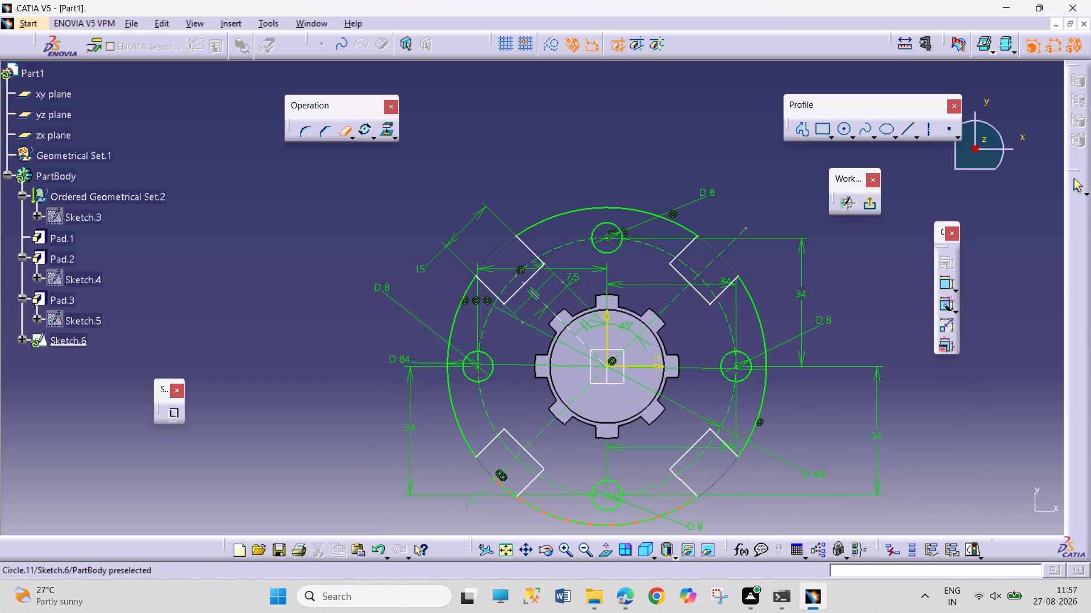
{"action": "left_click", "coordinate": [507, 488]}
{"action": "left_click", "coordinate": [342, 125]}
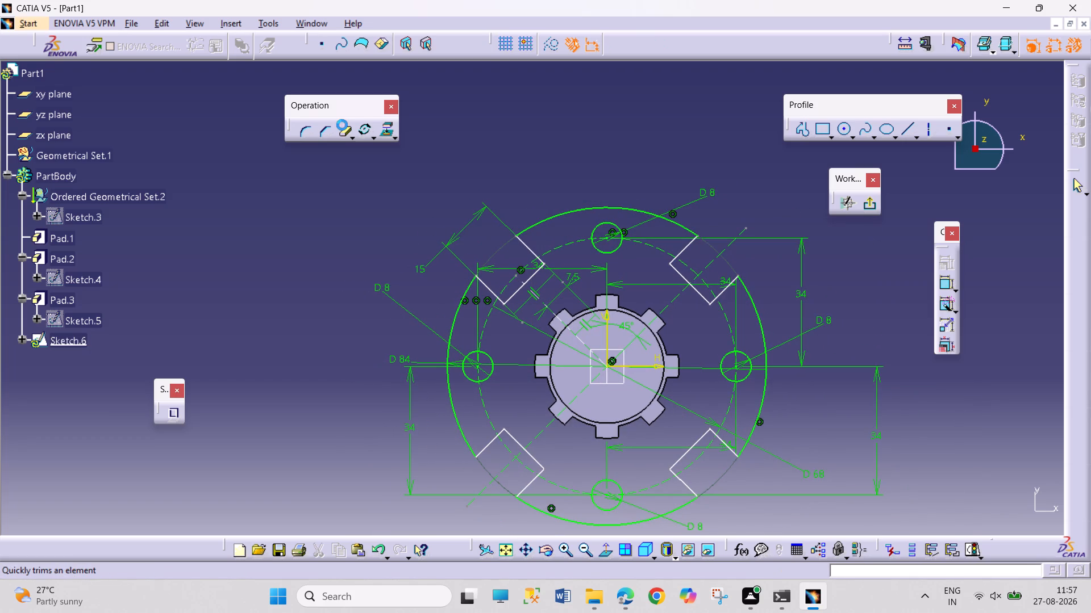
{"action": "left_click", "coordinate": [650, 132]}
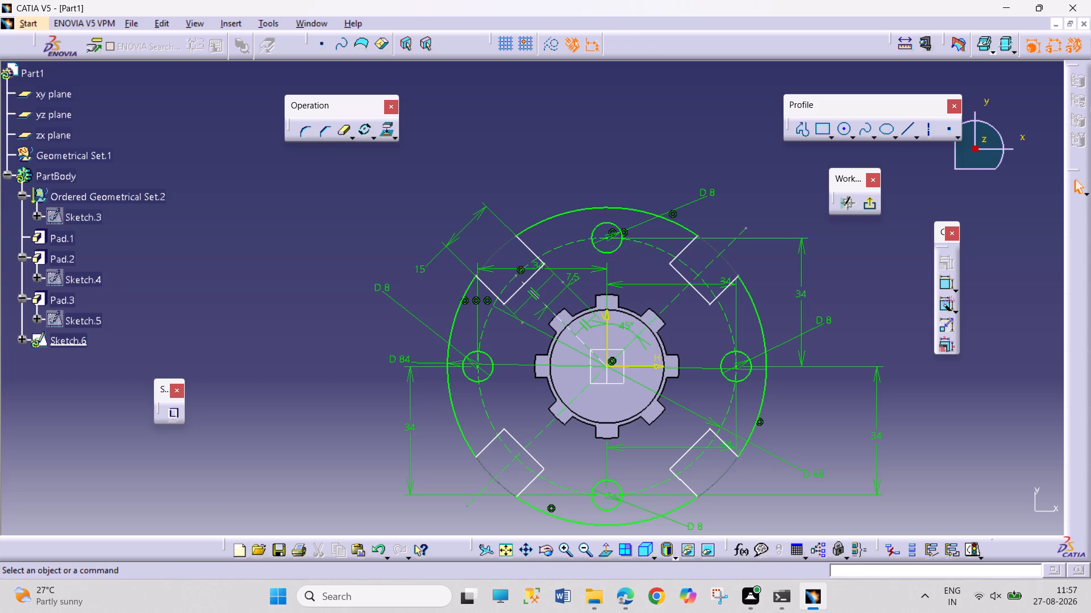
Exit the flange sketch and extrude it as a 15 mm pad.
{"action": "left_click", "coordinate": [870, 206]}
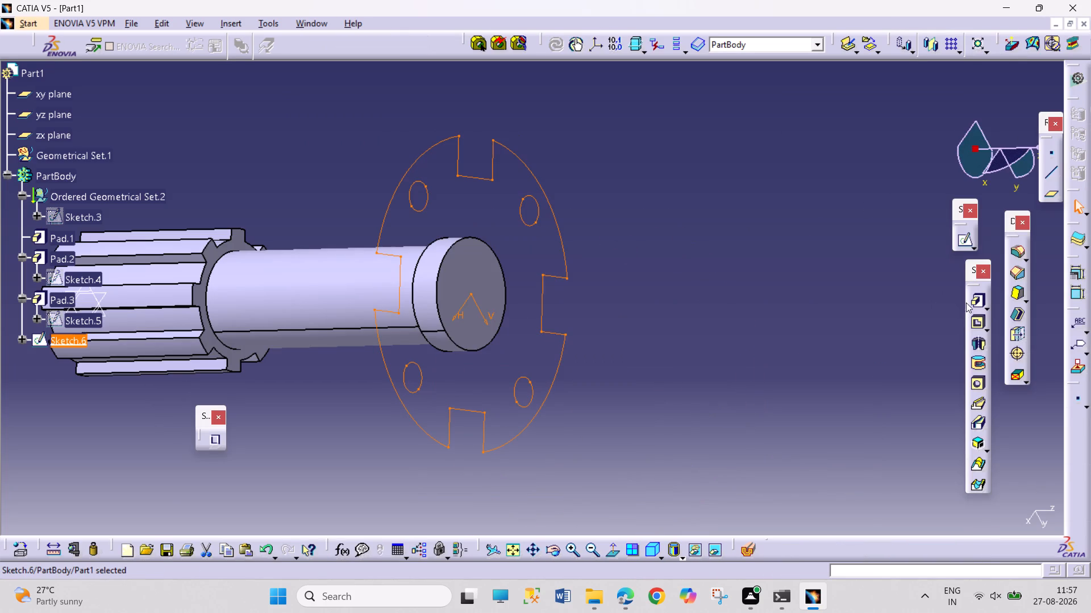
{"action": "left_click", "coordinate": [981, 303]}
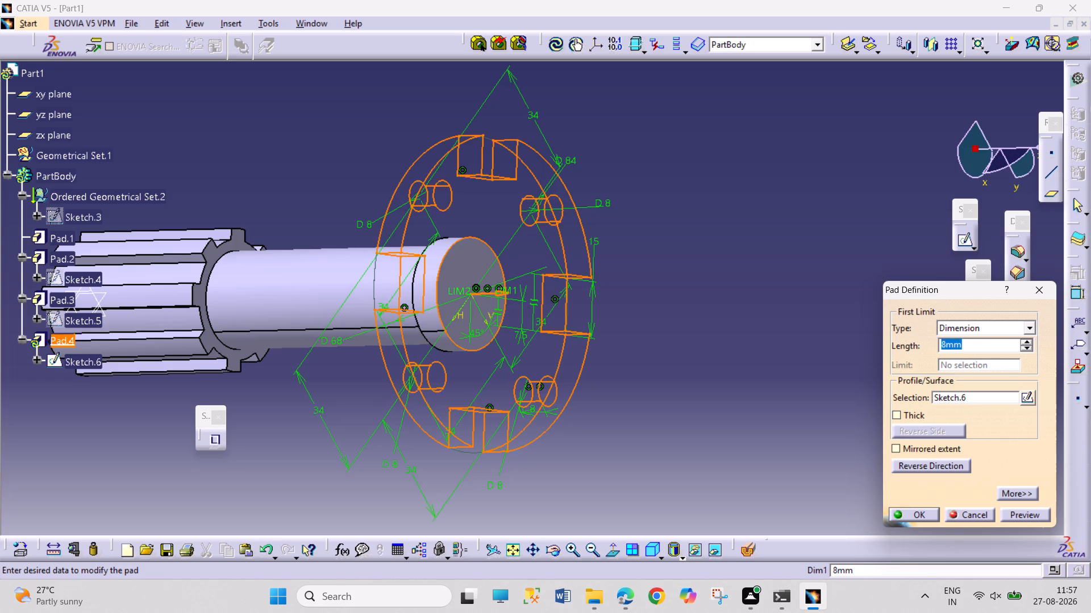
{"action": "type", "text": "15"}
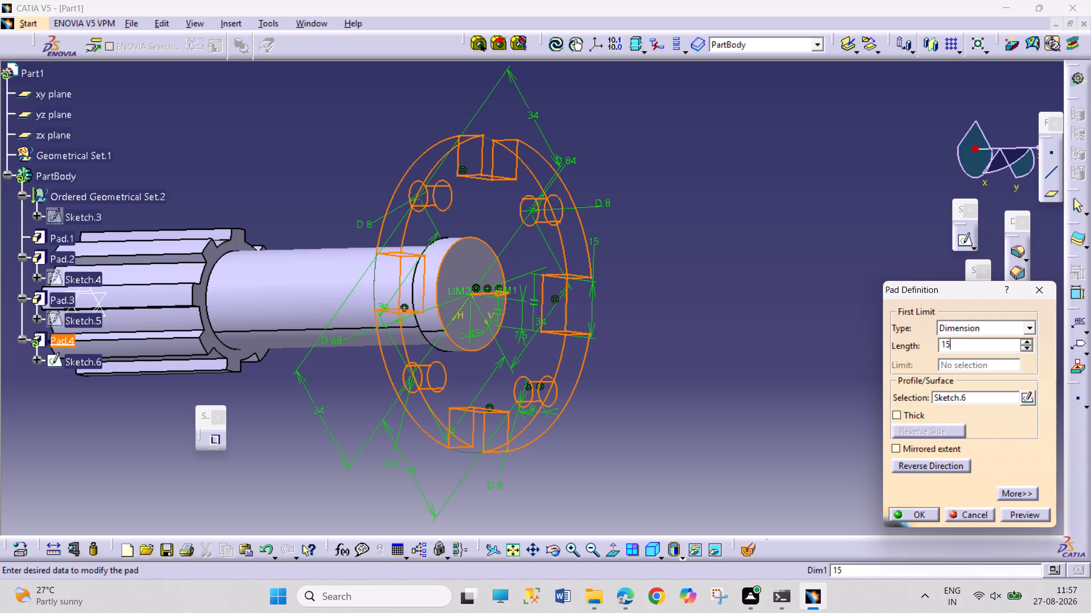
{"action": "key", "text": "Return"}
{"action": "left_click", "coordinate": [681, 387]}
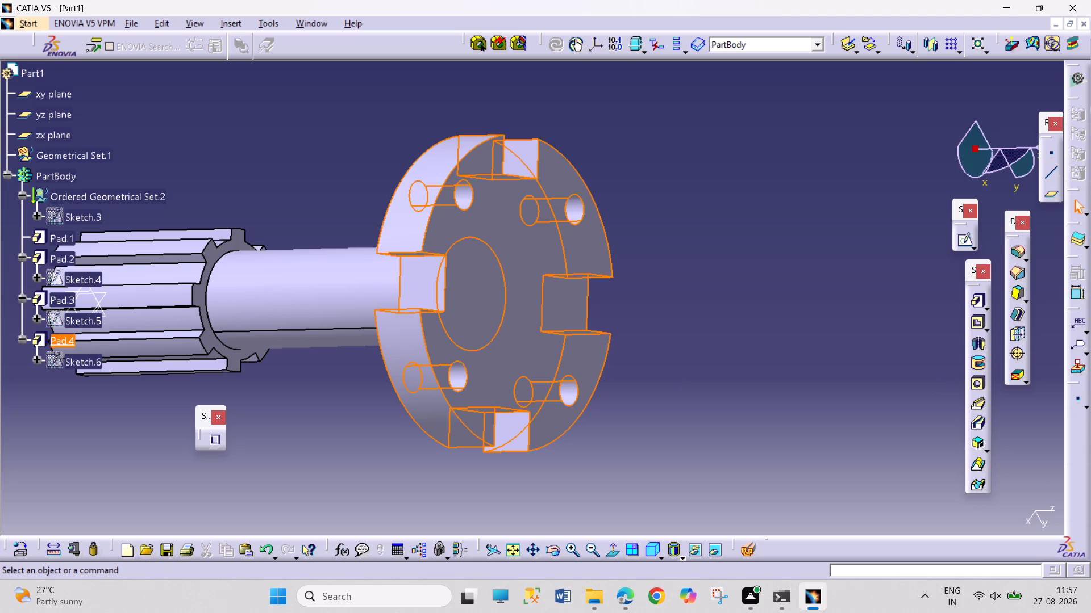
Examine the slotted flange from its outer face, in isometric view and from the shaft side.
{"action": "left_click", "coordinate": [555, 548]}
{"action": "left_click_drag", "start_coordinate": [601, 455], "coordinate": [400, 349]}
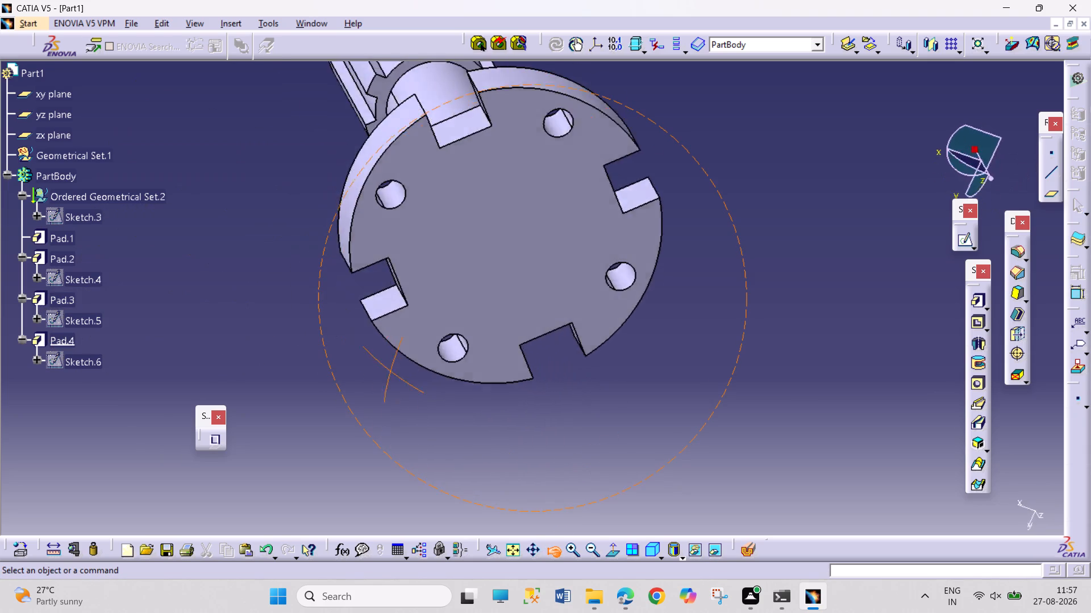
{"action": "left_click_drag", "start_coordinate": [400, 349], "coordinate": [375, 342]}
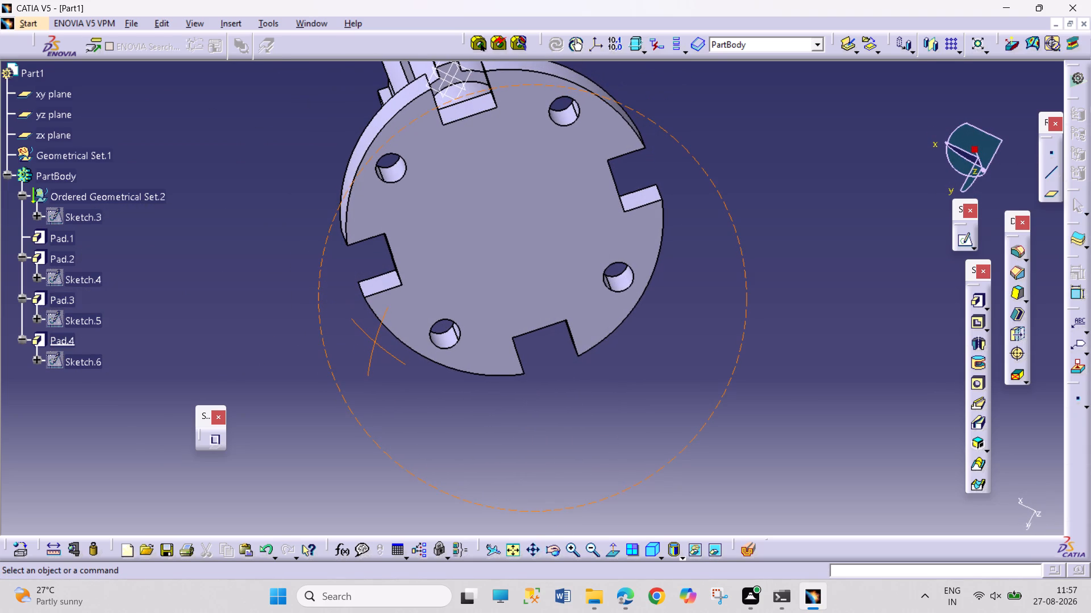
{"action": "left_click", "coordinate": [651, 552]}
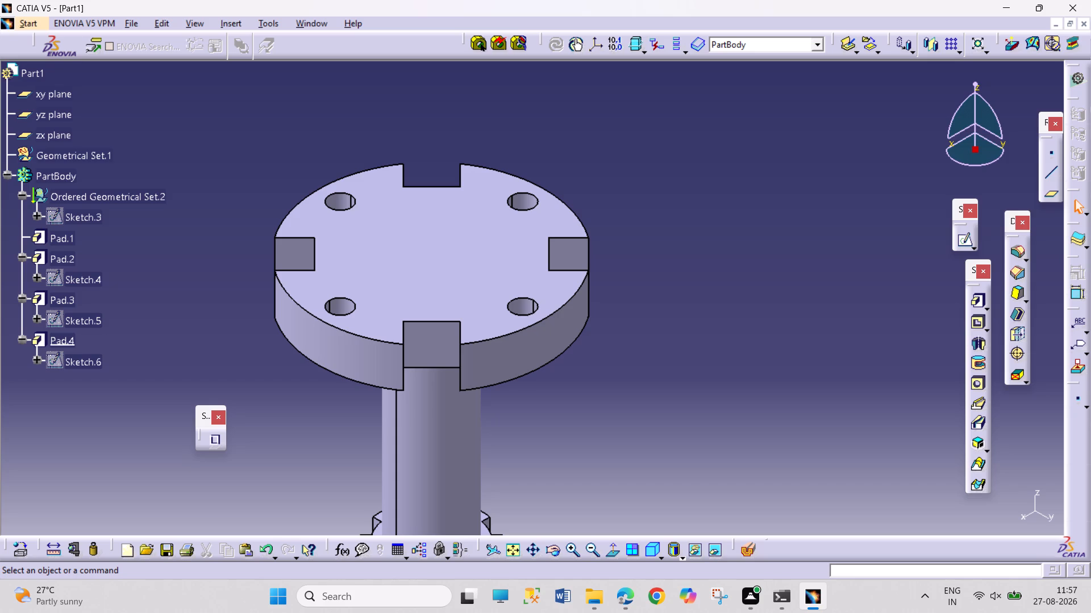
{"action": "left_click_drag", "start_coordinate": [556, 549], "coordinate": [545, 539]}
{"action": "left_click_drag", "start_coordinate": [242, 343], "coordinate": [338, 354]}
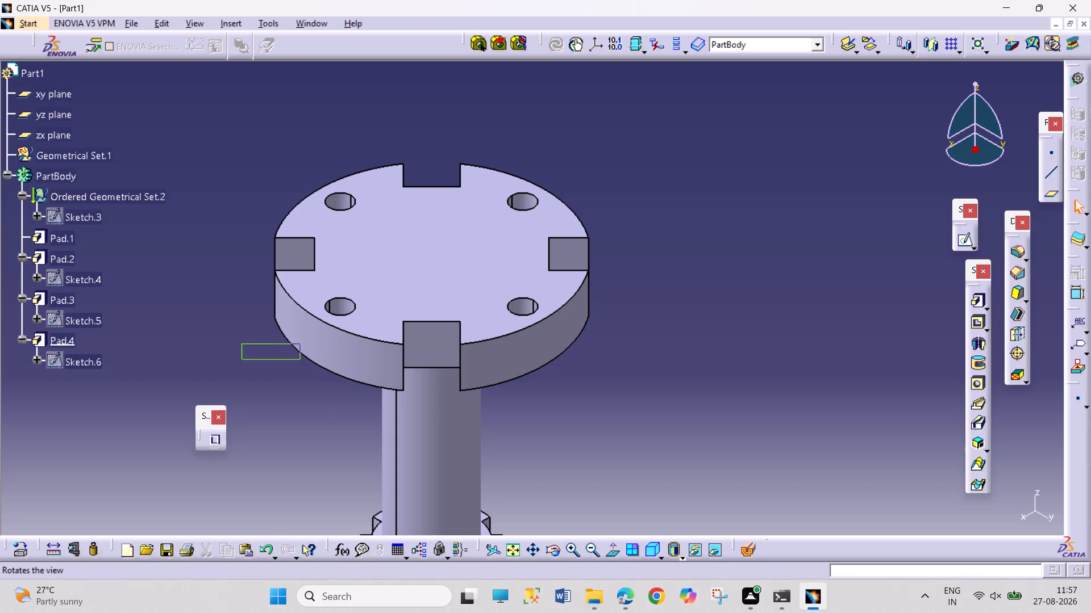
{"action": "left_click_drag", "start_coordinate": [338, 354], "coordinate": [453, 352]}
{"action": "left_click", "coordinate": [560, 557]}
{"action": "left_click_drag", "start_coordinate": [243, 337], "coordinate": [248, 342]}
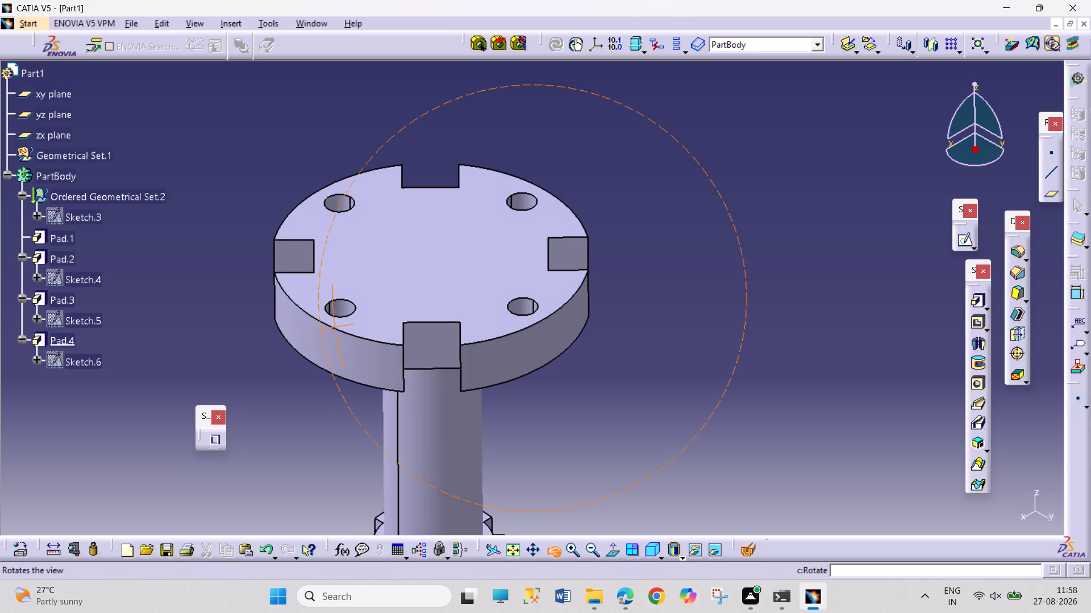
{"action": "left_click_drag", "start_coordinate": [248, 342], "coordinate": [532, 260]}
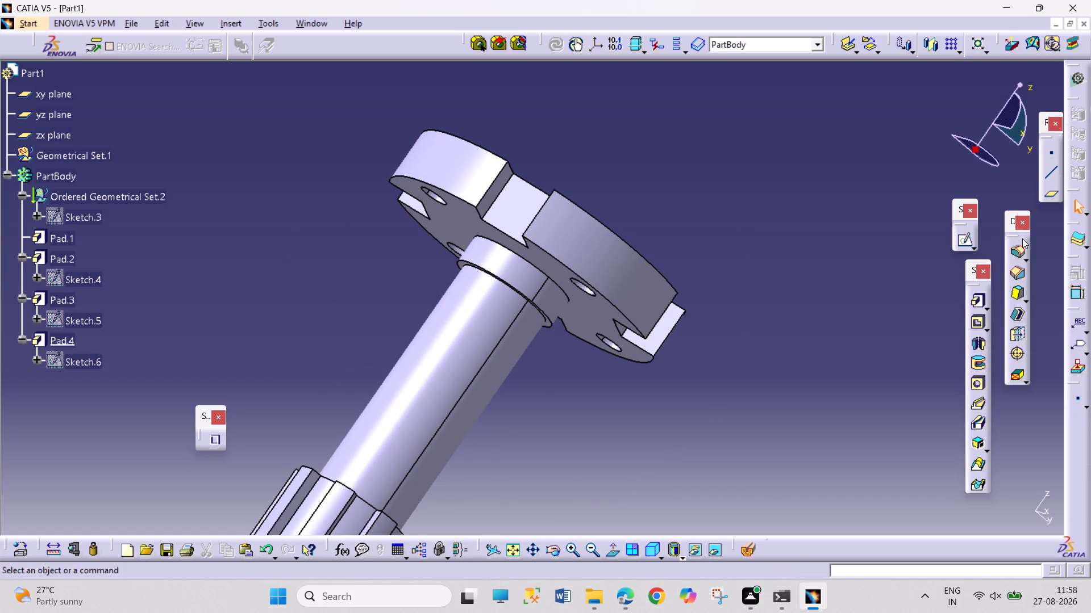
Edge Fillet the collar's circular edge on the shaft side below the flange, trying radius 20 mm and settling on 2 mm.
{"action": "left_click", "coordinate": [1022, 253]}
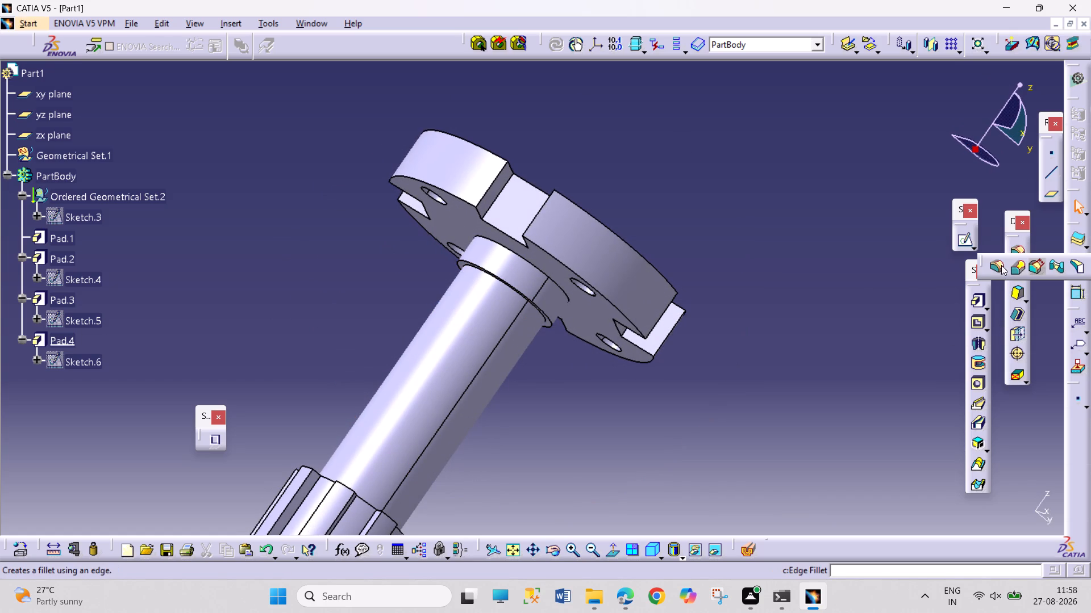
{"action": "left_click", "coordinate": [1001, 265]}
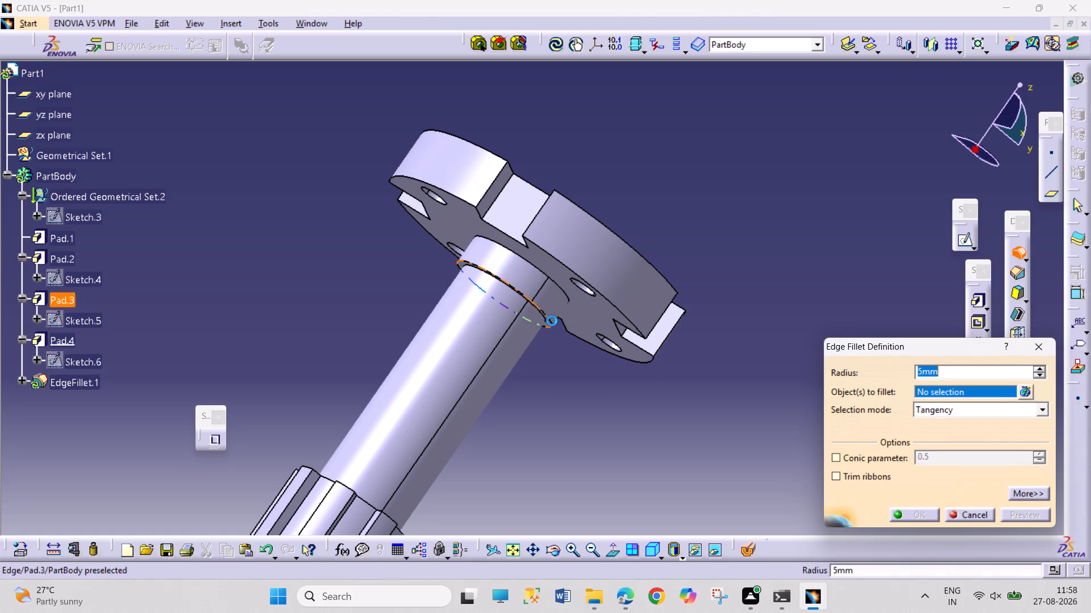
{"action": "left_click", "coordinate": [554, 328]}
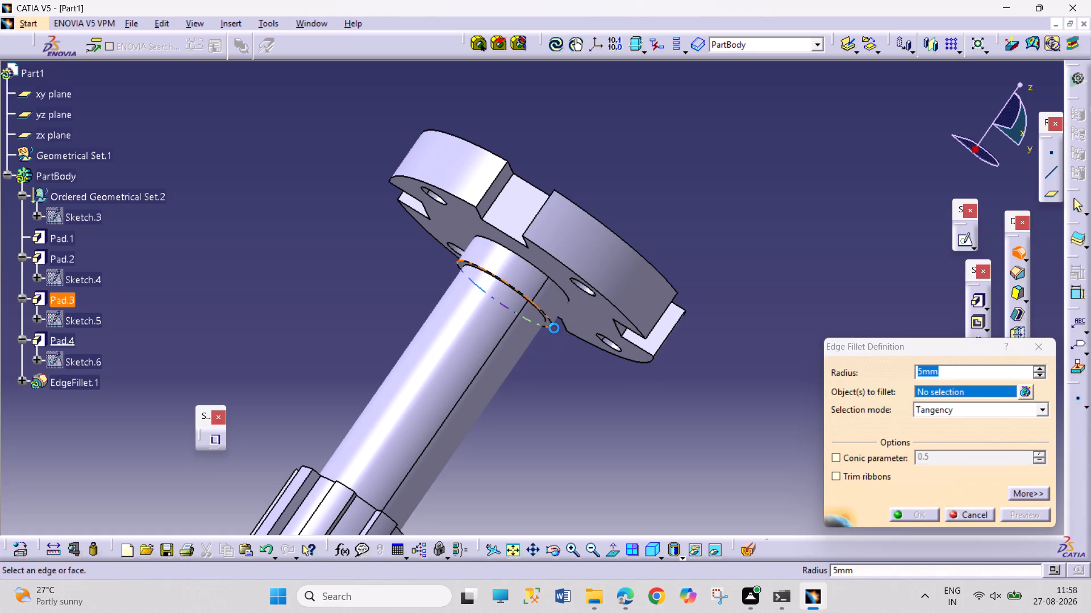
{"action": "type", "text": "20"}
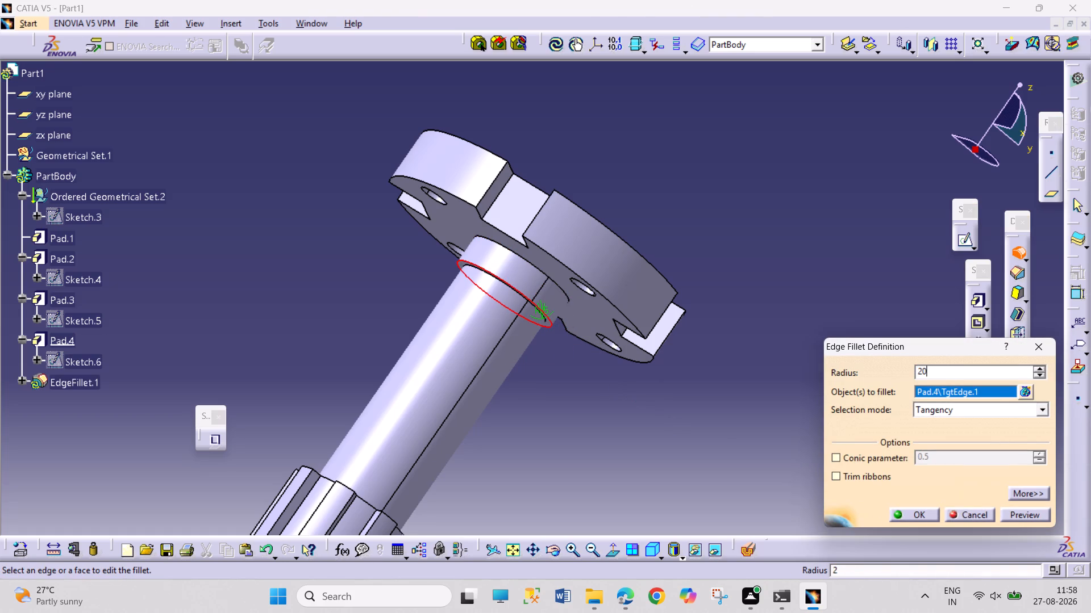
{"action": "key", "text": "Return"}
{"action": "left_click", "coordinate": [723, 425]}
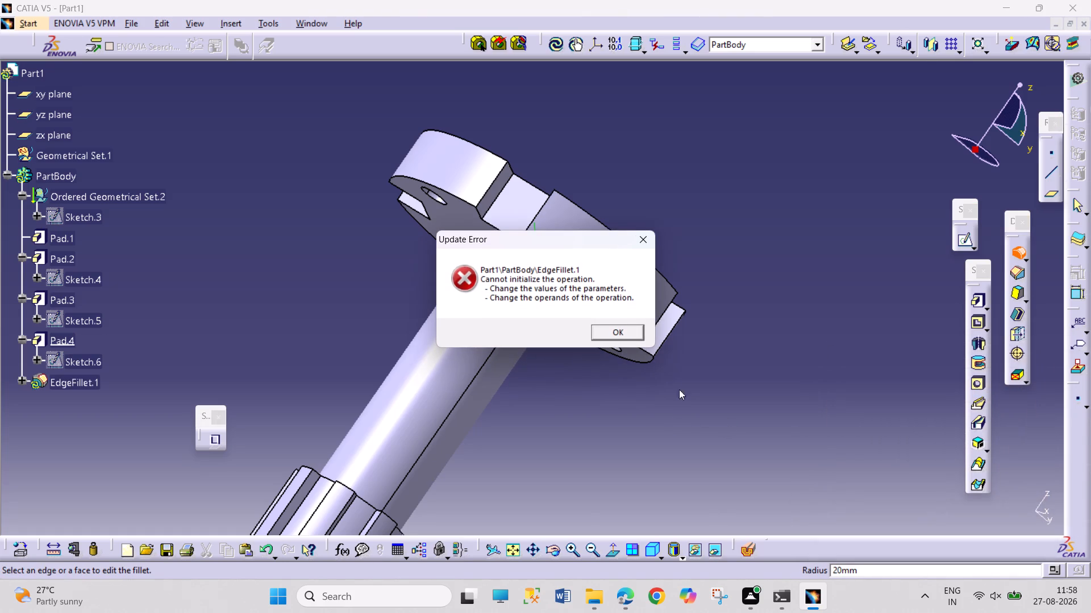
{"action": "left_click", "coordinate": [619, 338]}
{"action": "left_click", "coordinate": [647, 326]}
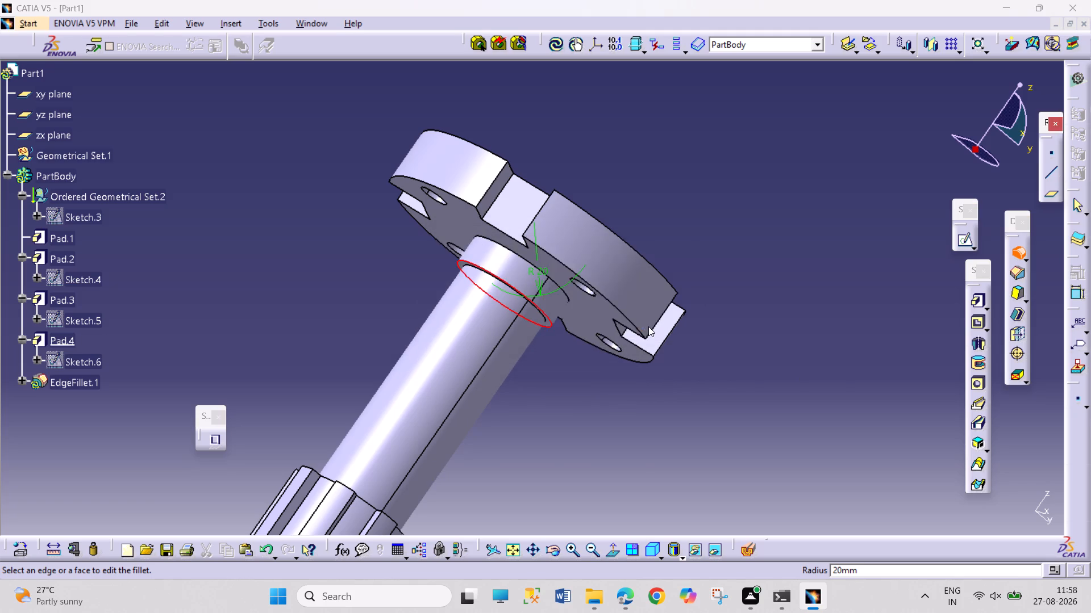
{"action": "left_click", "coordinate": [632, 325]}
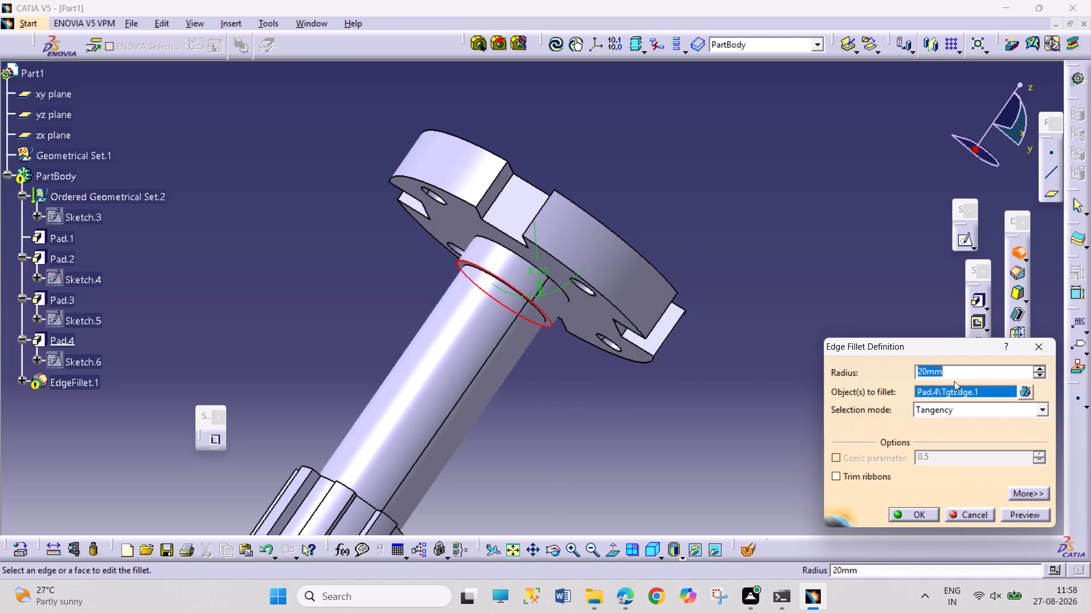
{"action": "key", "text": "2"}
{"action": "key", "text": "Return"}
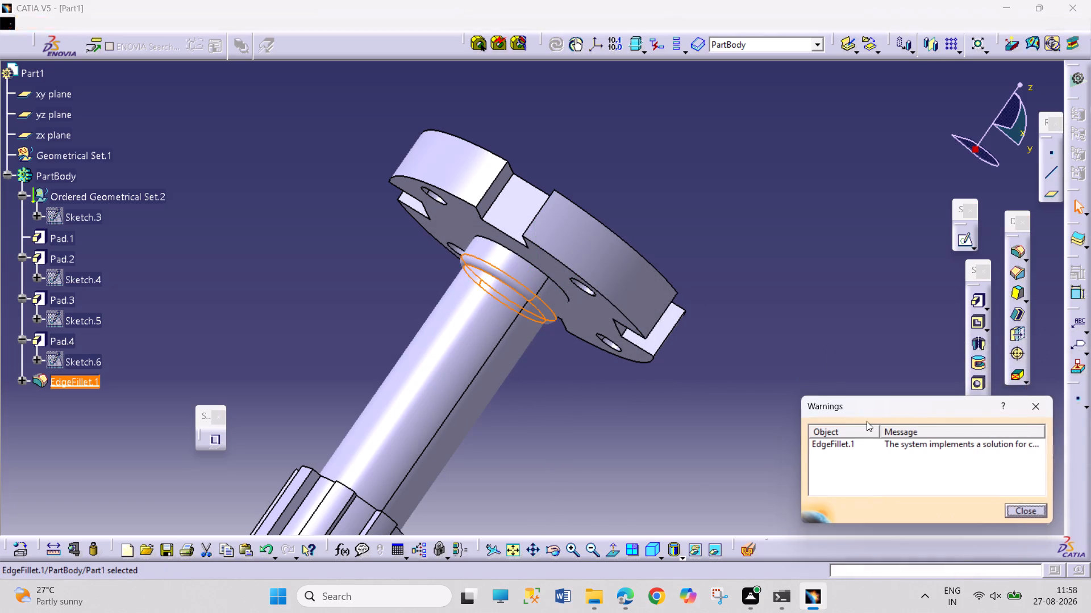
{"action": "left_click", "coordinate": [1023, 505]}
{"action": "left_click", "coordinate": [833, 467]}
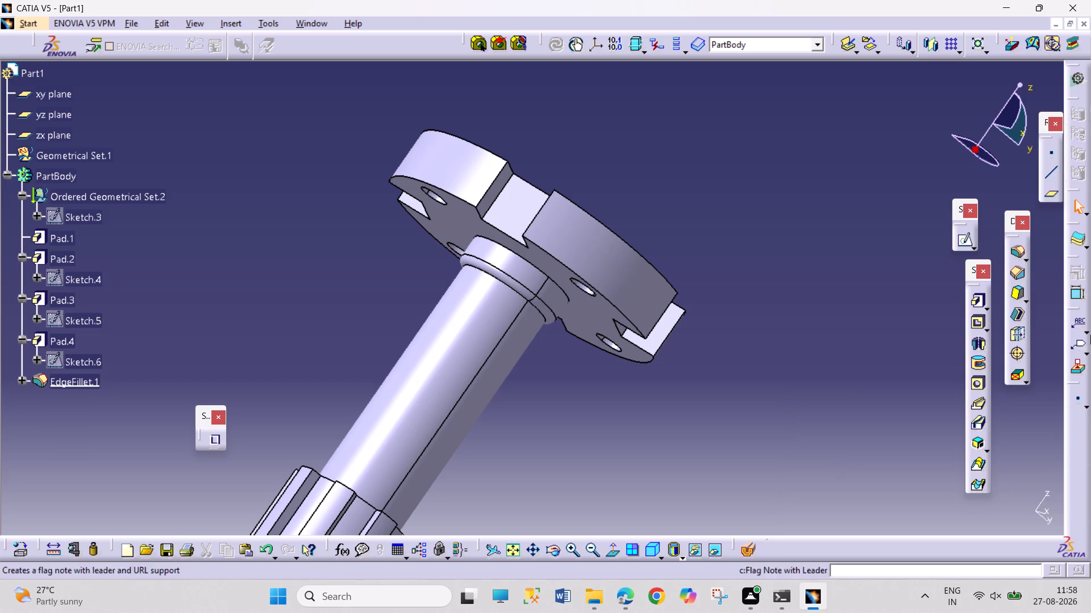
Edge Fillet the circular edge where the collar meets the flange's inner face with a 2 mm radius.
{"action": "left_click", "coordinate": [1016, 251]}
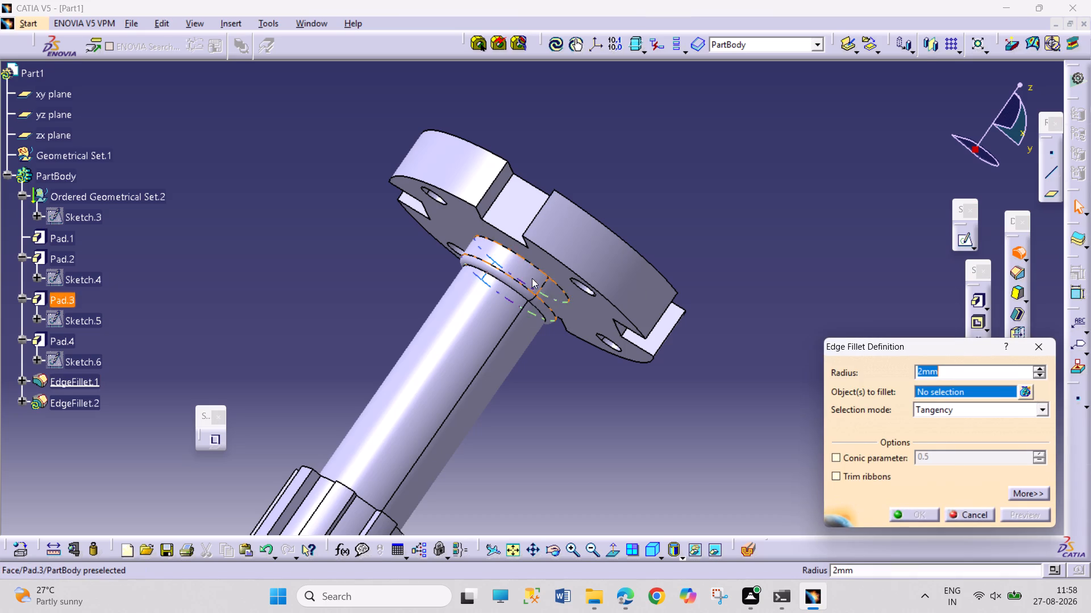
{"action": "left_click", "coordinate": [537, 266]}
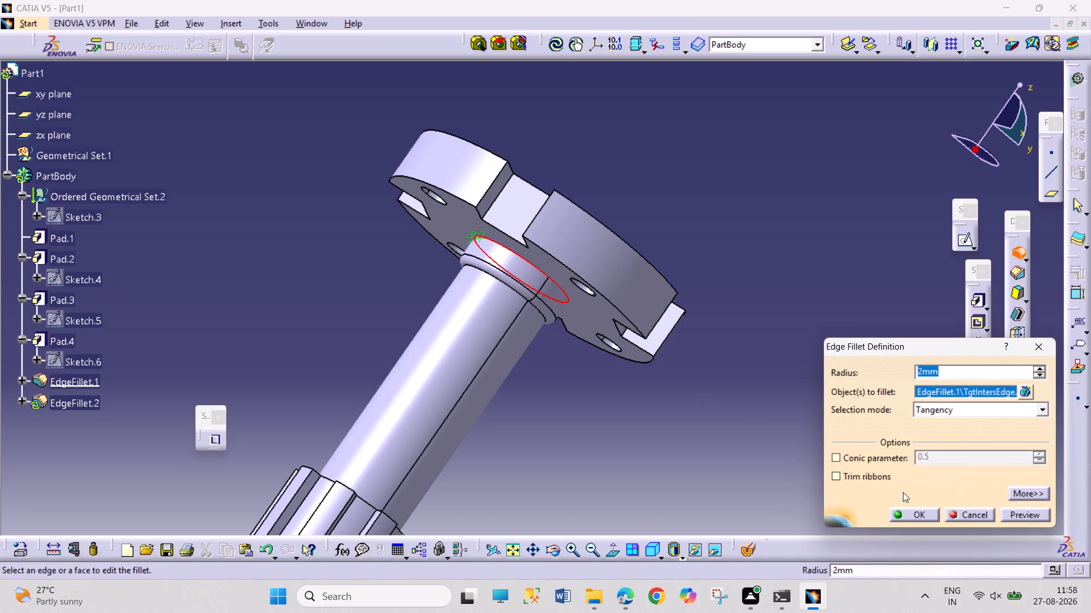
{"action": "left_click", "coordinate": [907, 509]}
{"action": "left_click", "coordinate": [791, 459]}
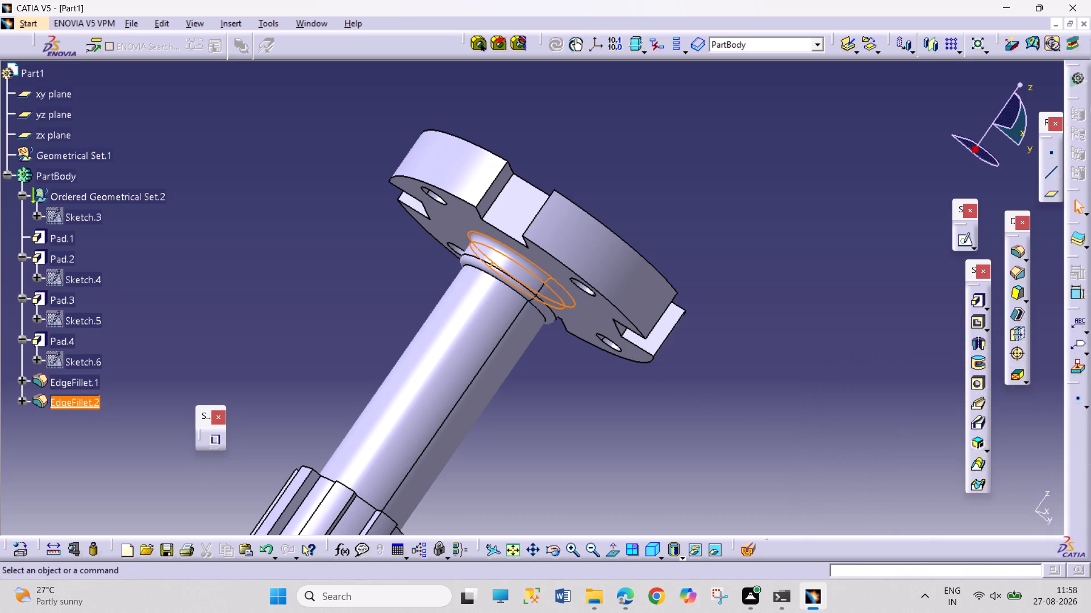
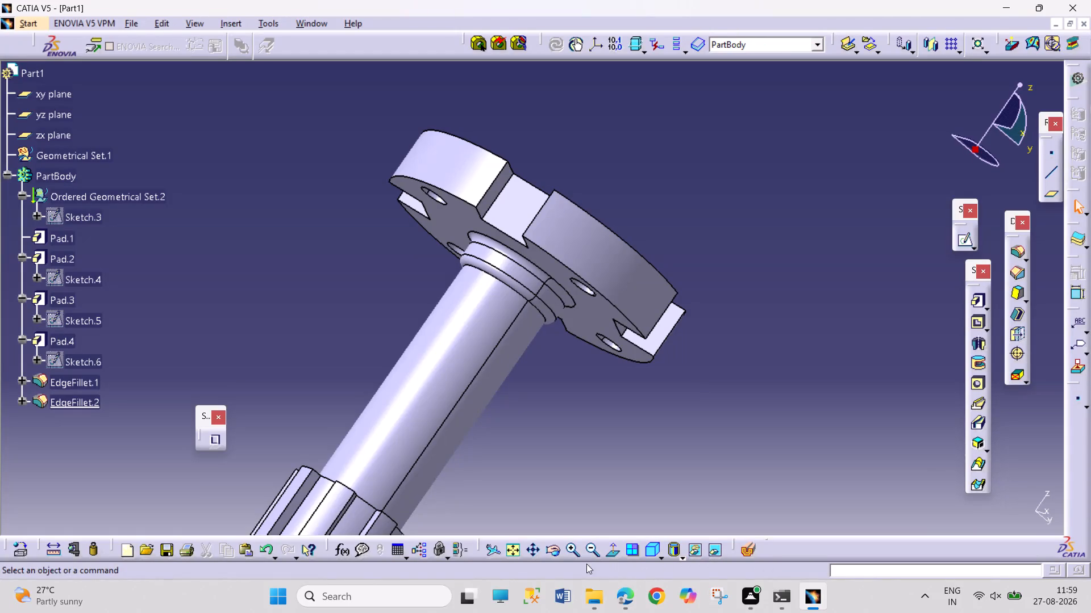
Sketch a circle centred on the origin on the flange's shaft-side face and constrain its diameter to 46 mm.
{"action": "left_click", "coordinate": [555, 553]}
{"action": "left_click_drag", "start_coordinate": [532, 461], "coordinate": [607, 448]}
{"action": "left_click", "coordinate": [623, 299]}
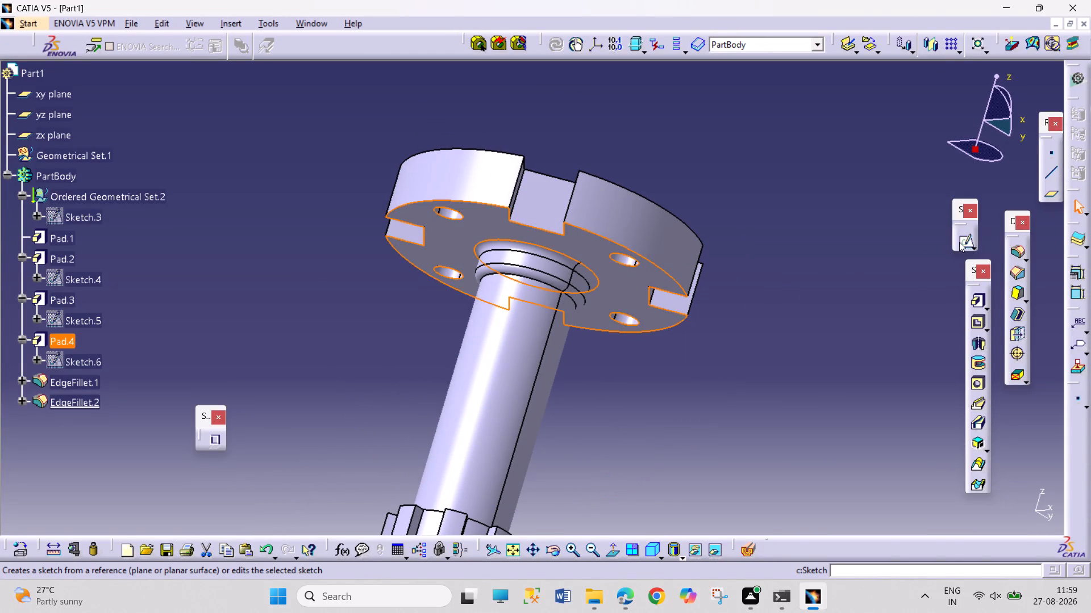
{"action": "left_click", "coordinate": [959, 242]}
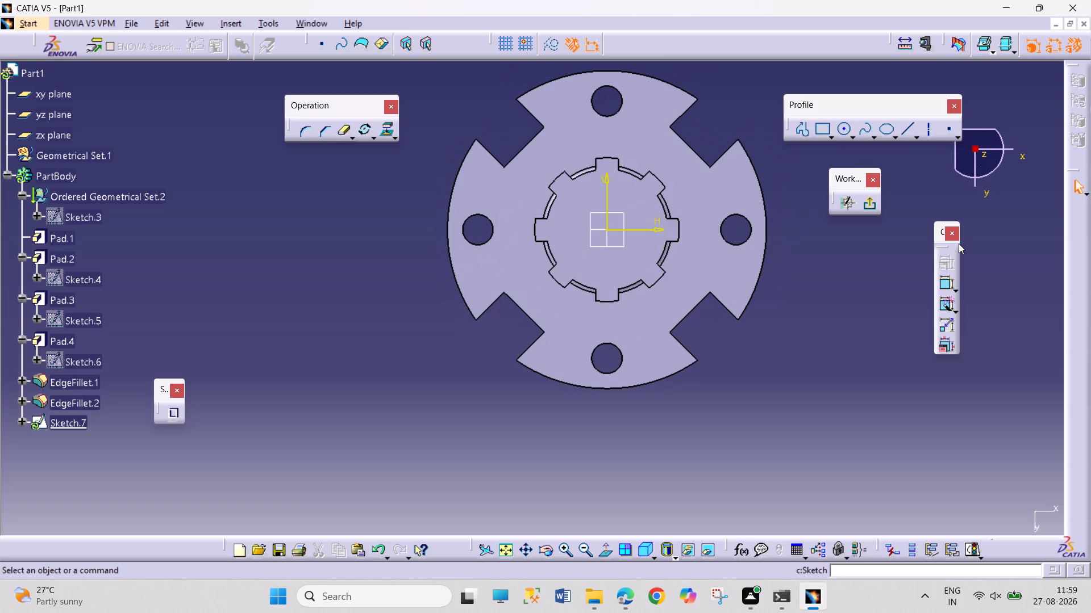
{"action": "left_click", "coordinate": [839, 129]}
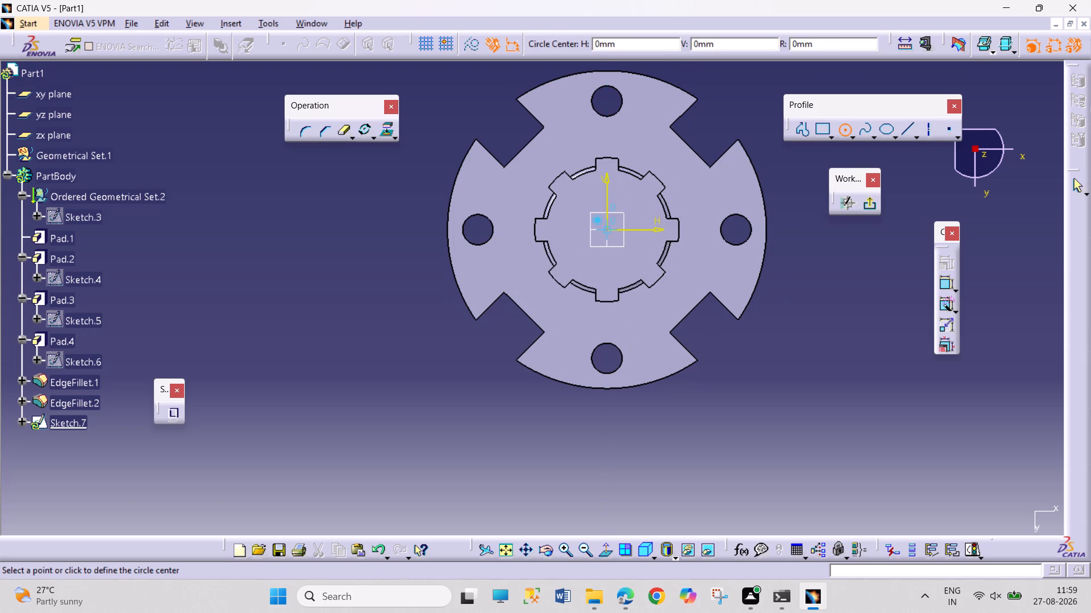
{"action": "left_click", "coordinate": [607, 230]}
{"action": "left_click", "coordinate": [666, 308]}
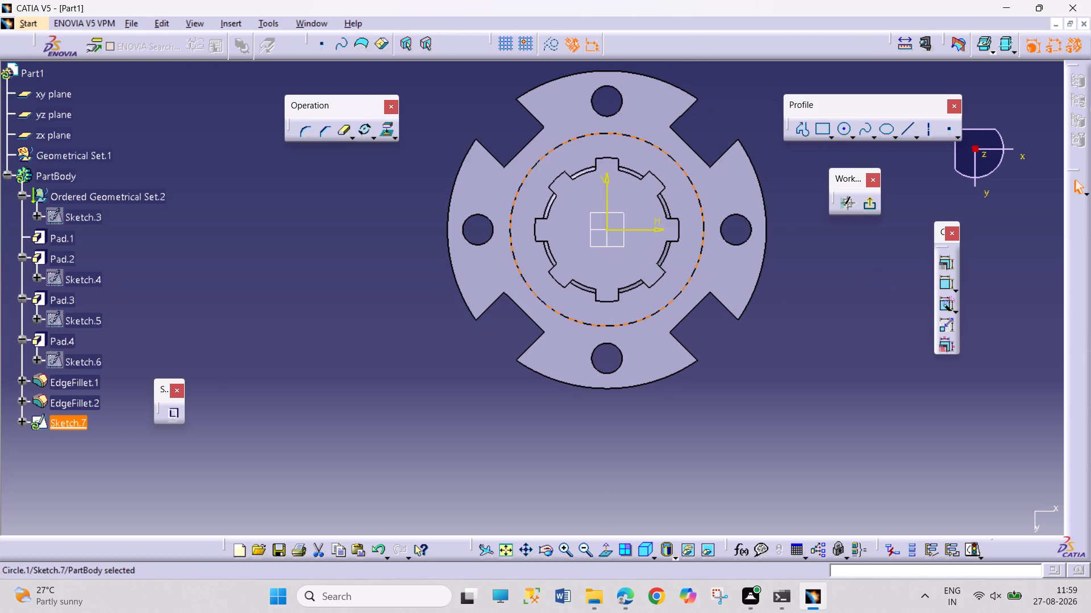
{"action": "left_click", "coordinate": [943, 288]}
{"action": "left_click", "coordinate": [846, 295]}
{"action": "double_click", "coordinate": [847, 292]}
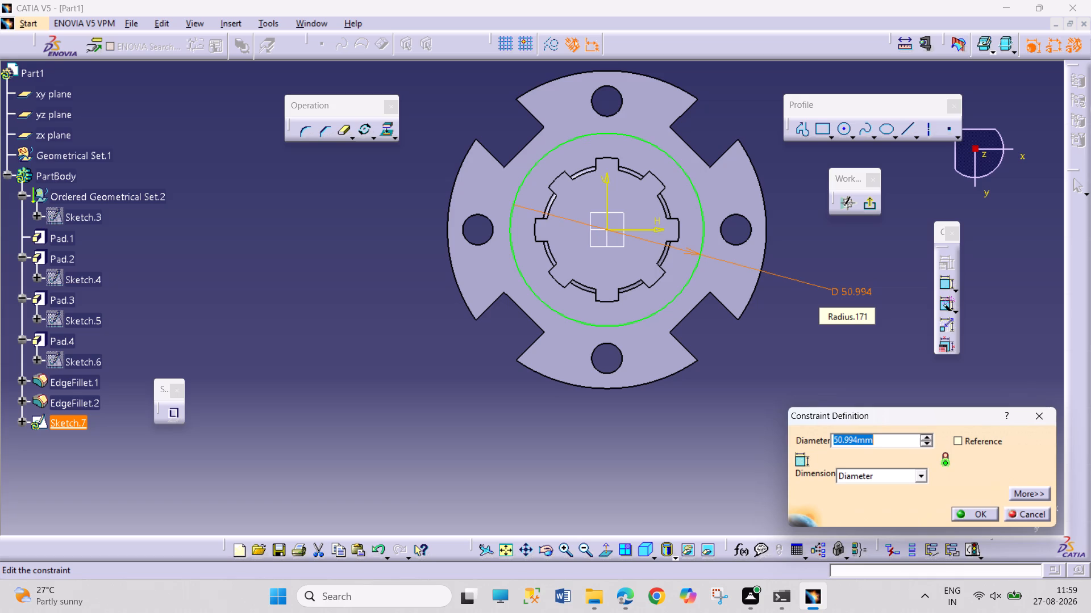
{"action": "type", "text": "46"}
{"action": "key", "text": "Return"}
{"action": "left_click", "coordinate": [851, 363]}
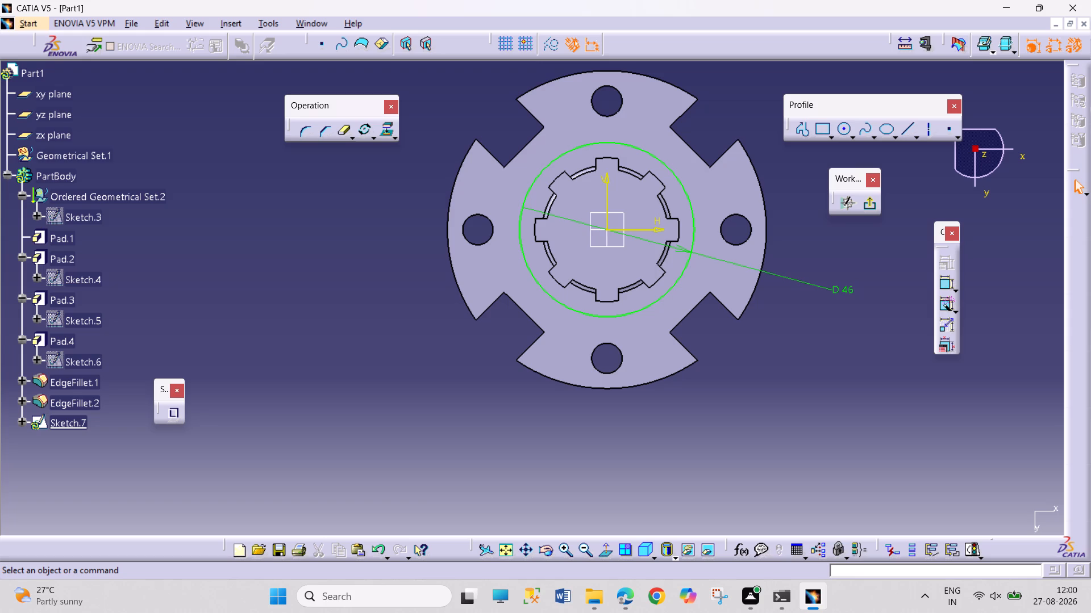
Exit the circle sketch and cut it as a 5 mm deep pocket into the flange around the collar.
{"action": "left_click", "coordinate": [870, 204]}
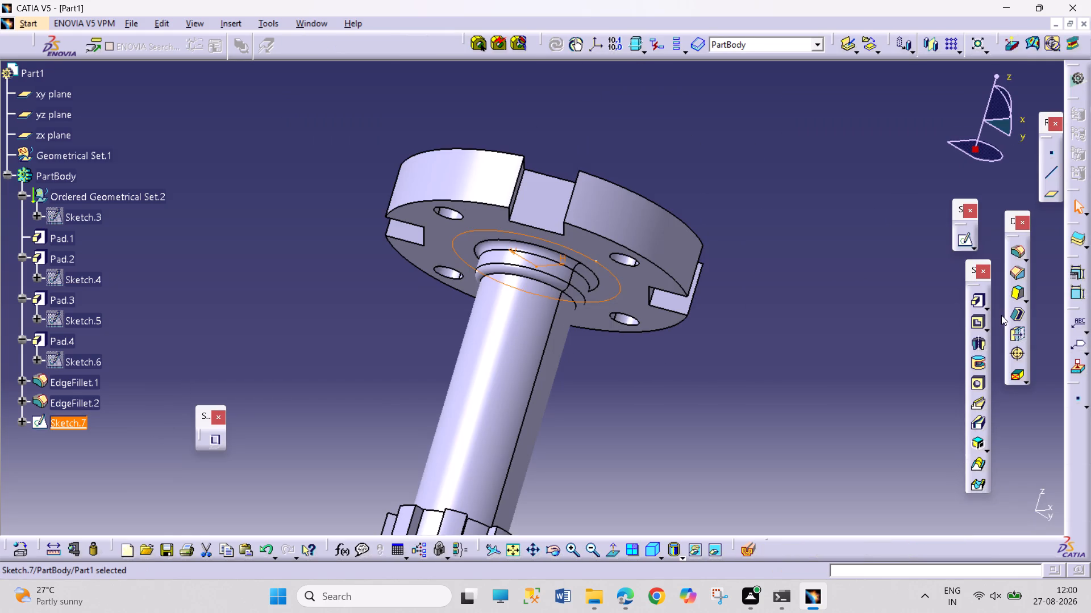
{"action": "left_click", "coordinate": [978, 321]}
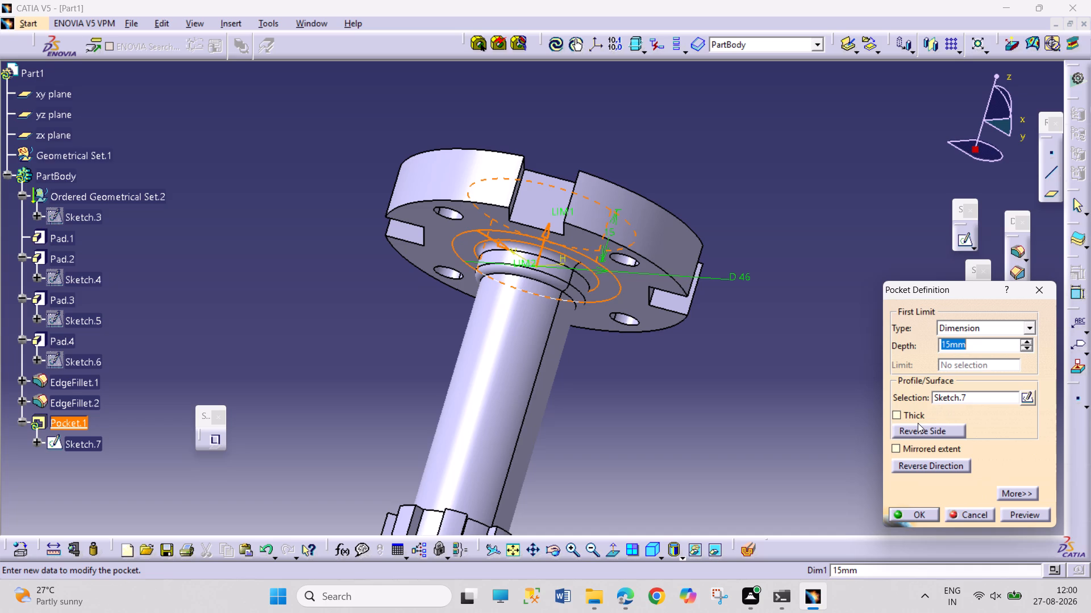
{"action": "key", "text": "5"}
{"action": "key", "text": "Return"}
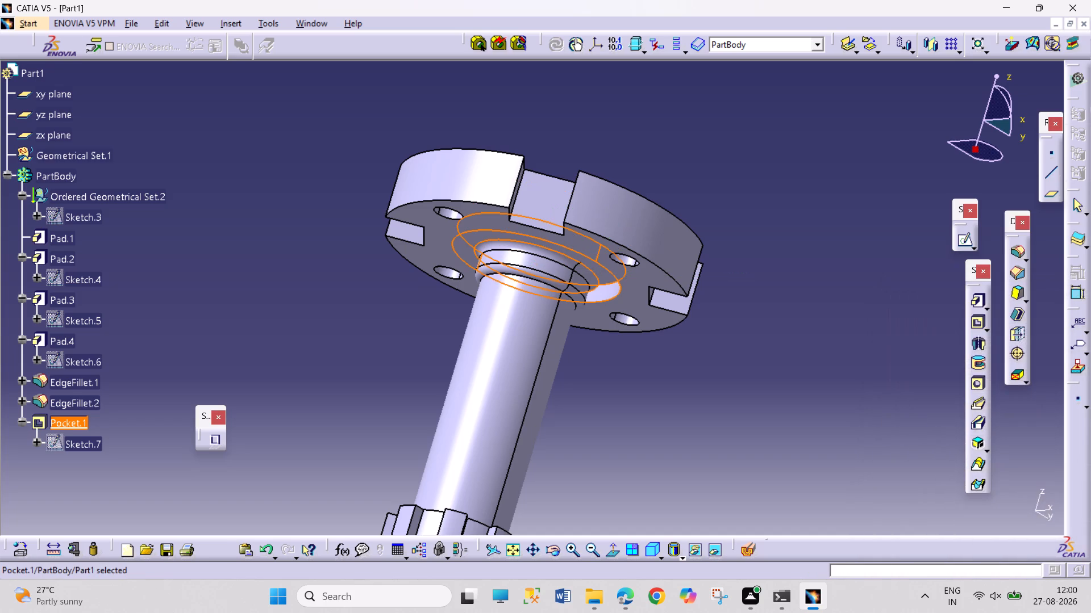
{"action": "left_click", "coordinate": [827, 428]}
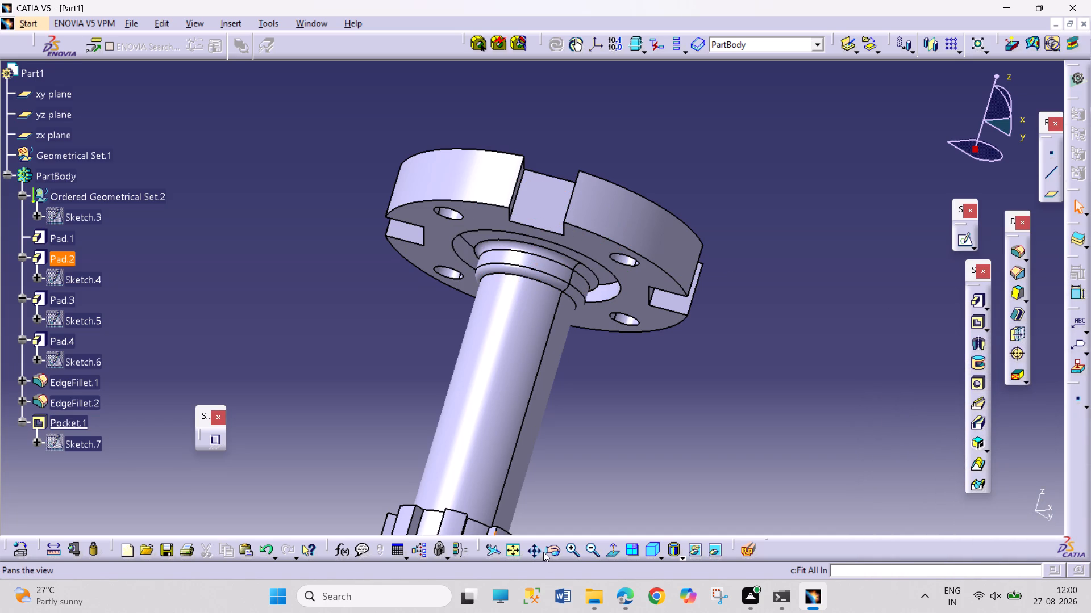
Edge Fillet the outer circular edge at the floor of the flange pocket with a 2 mm radius.
{"action": "left_click", "coordinate": [547, 552]}
{"action": "left_click_drag", "start_coordinate": [448, 416], "coordinate": [655, 91]}
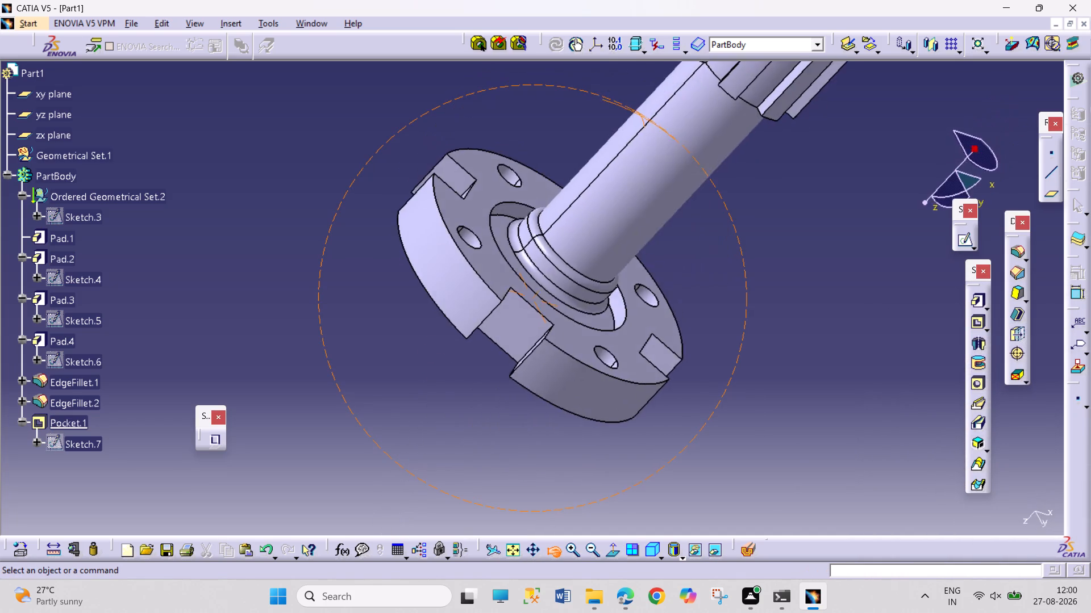
{"action": "left_click_drag", "start_coordinate": [655, 91], "coordinate": [644, 135]}
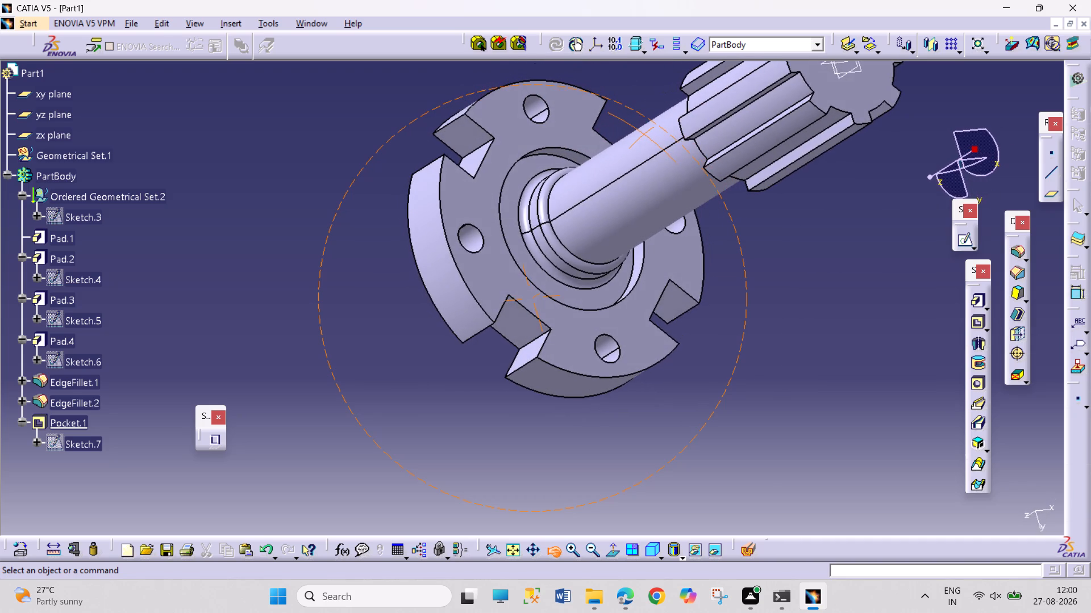
{"action": "left_click_drag", "start_coordinate": [644, 135], "coordinate": [544, 56]}
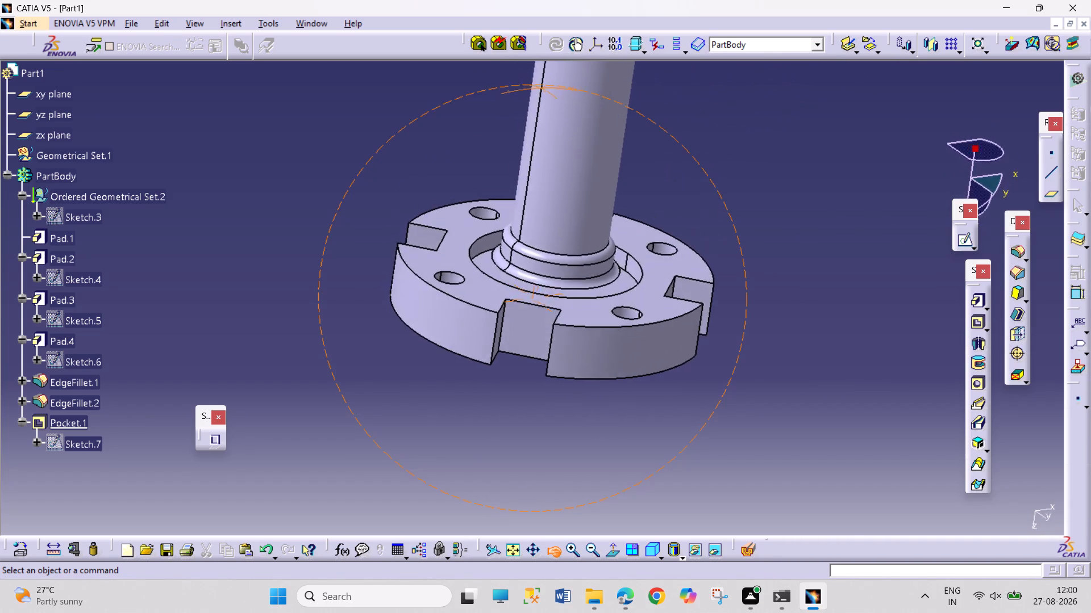
{"action": "left_click_drag", "start_coordinate": [544, 56], "coordinate": [532, 102]}
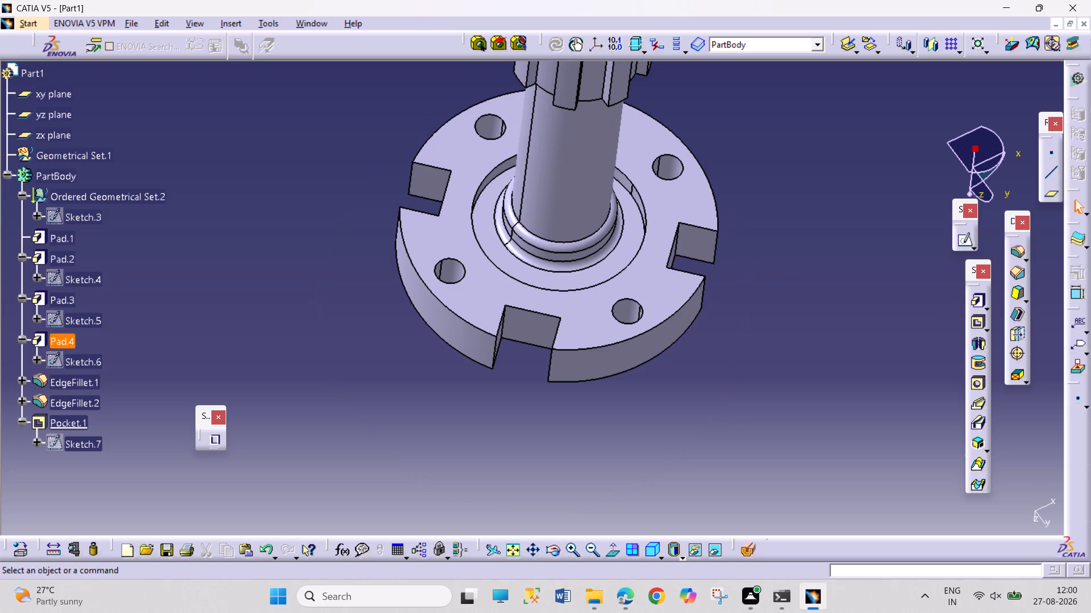
{"action": "left_click", "coordinate": [1009, 257]}
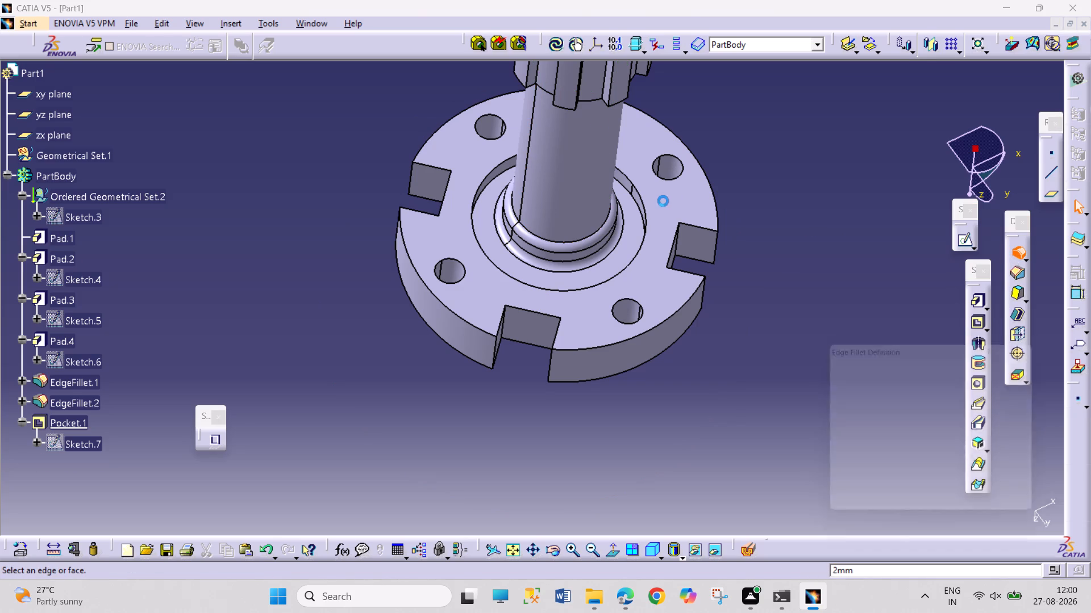
{"action": "left_click", "coordinate": [634, 202]}
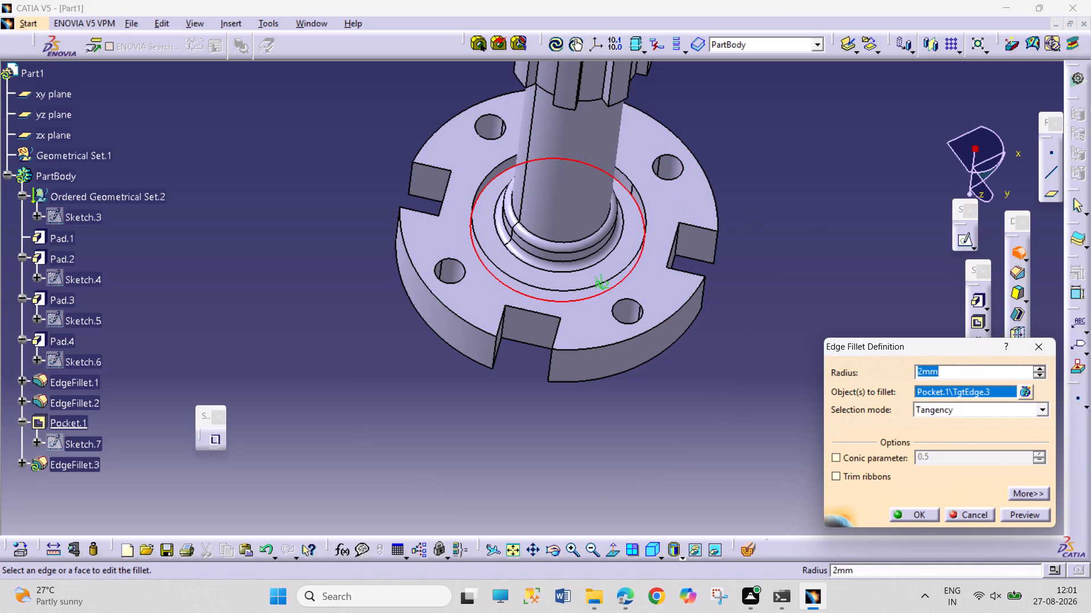
{"action": "left_click", "coordinate": [916, 515]}
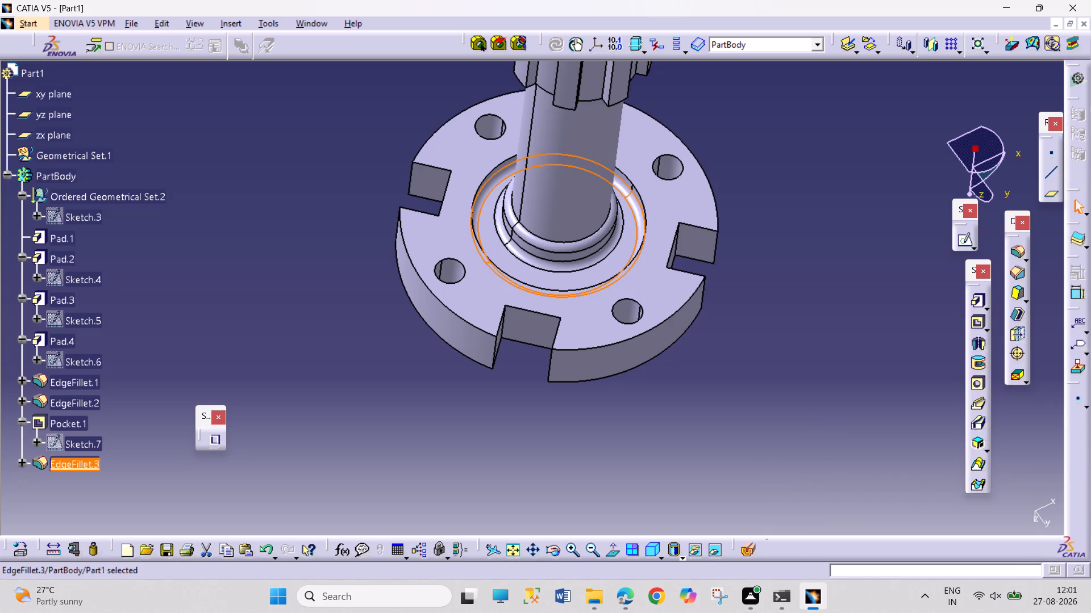
{"action": "left_click", "coordinate": [816, 430]}
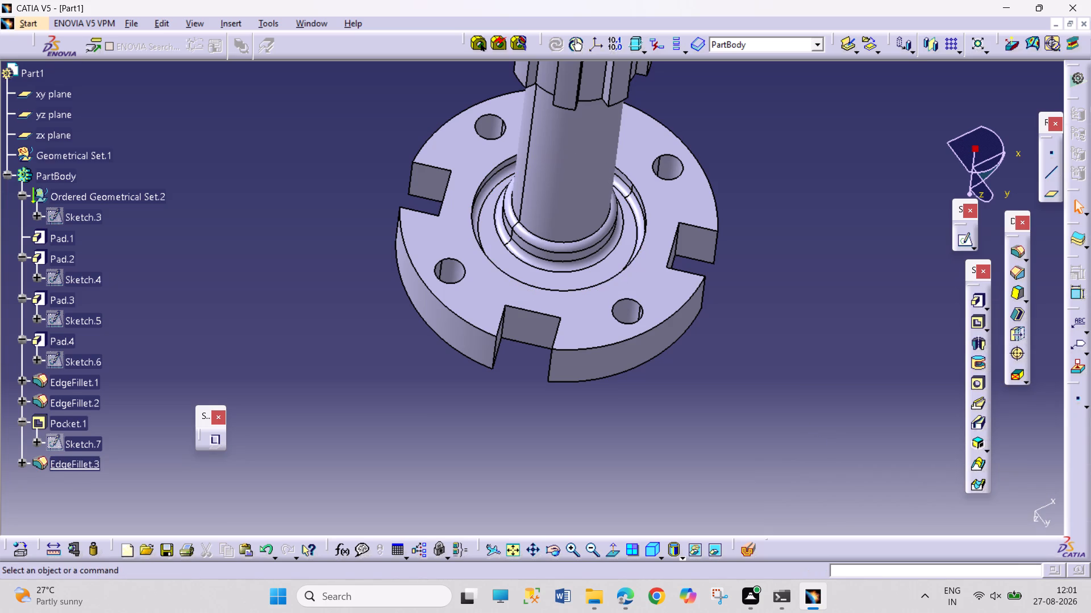
Edge Fillet the pocket's outer rim on the flange's shaft-side face with a 1 mm radius.
{"action": "left_click", "coordinate": [1012, 254]}
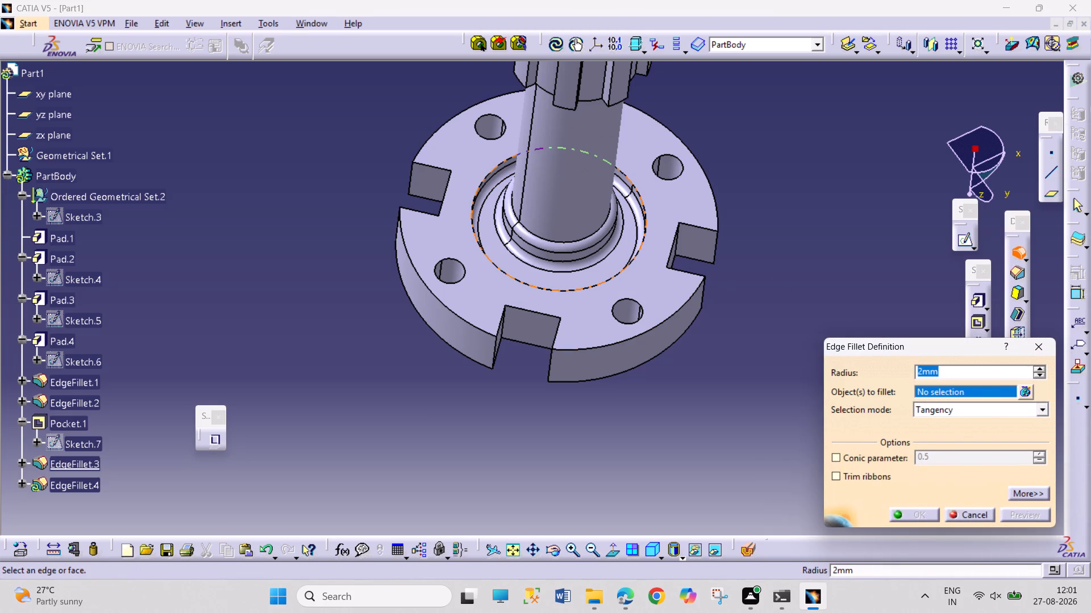
{"action": "left_click", "coordinate": [610, 278]}
{"action": "key", "text": "1"}
{"action": "key", "text": "Return"}
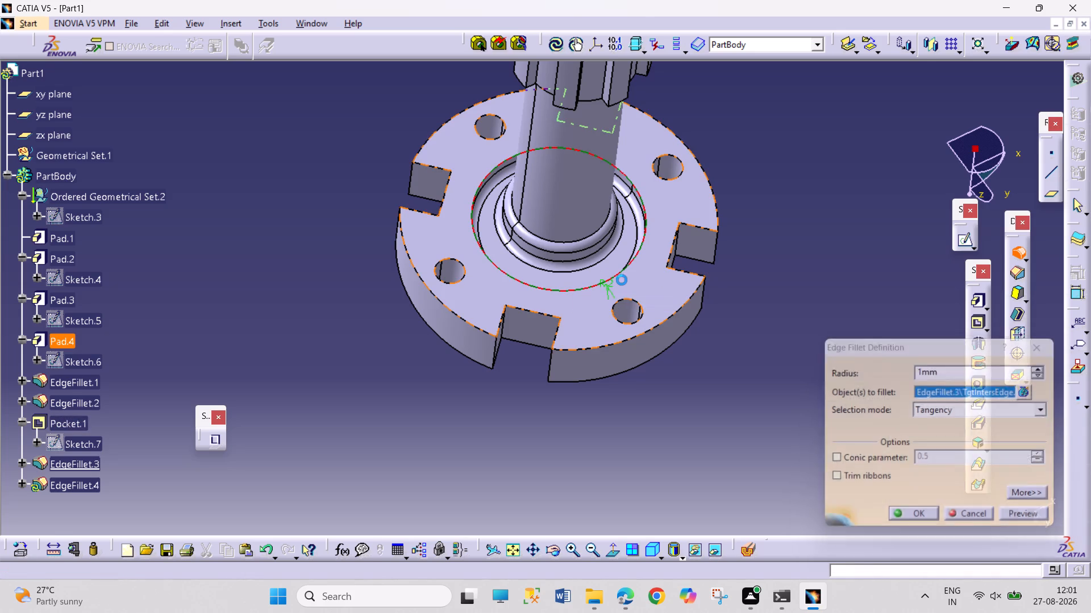
{"action": "left_click", "coordinate": [854, 259]}
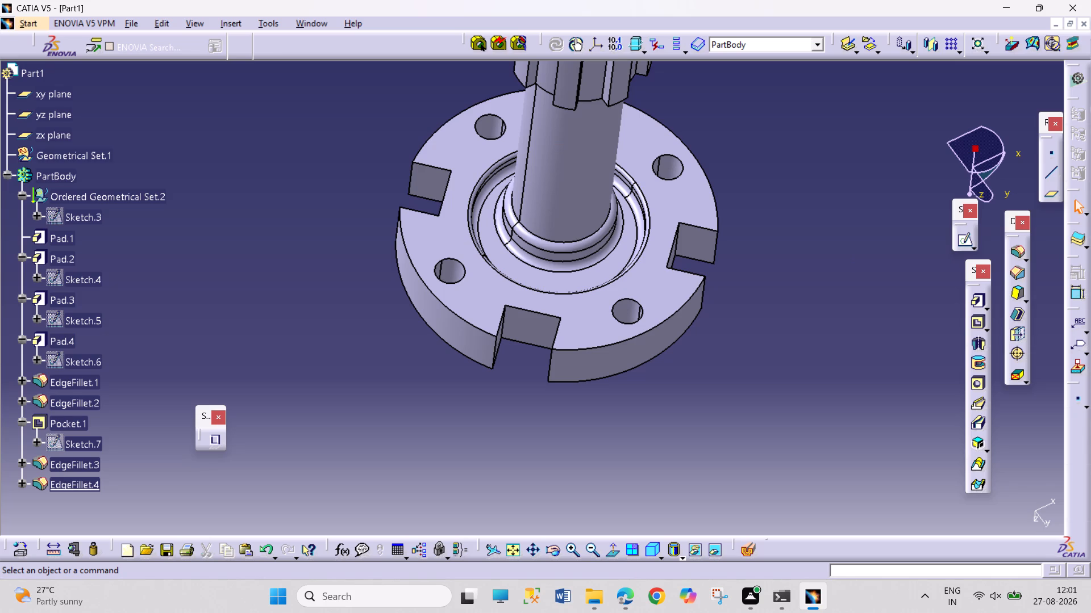
Chamfer the shaft-side edges of the four flange bolt holes 1 mm at 45 degrees.
{"action": "left_click", "coordinate": [1017, 280]}
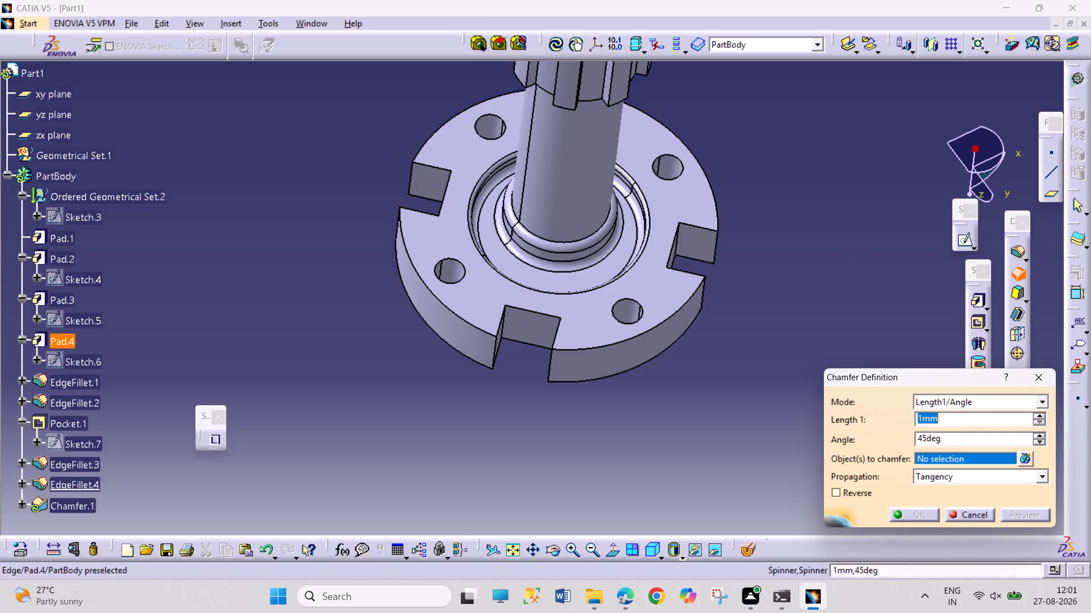
{"action": "left_click", "coordinate": [641, 316]}
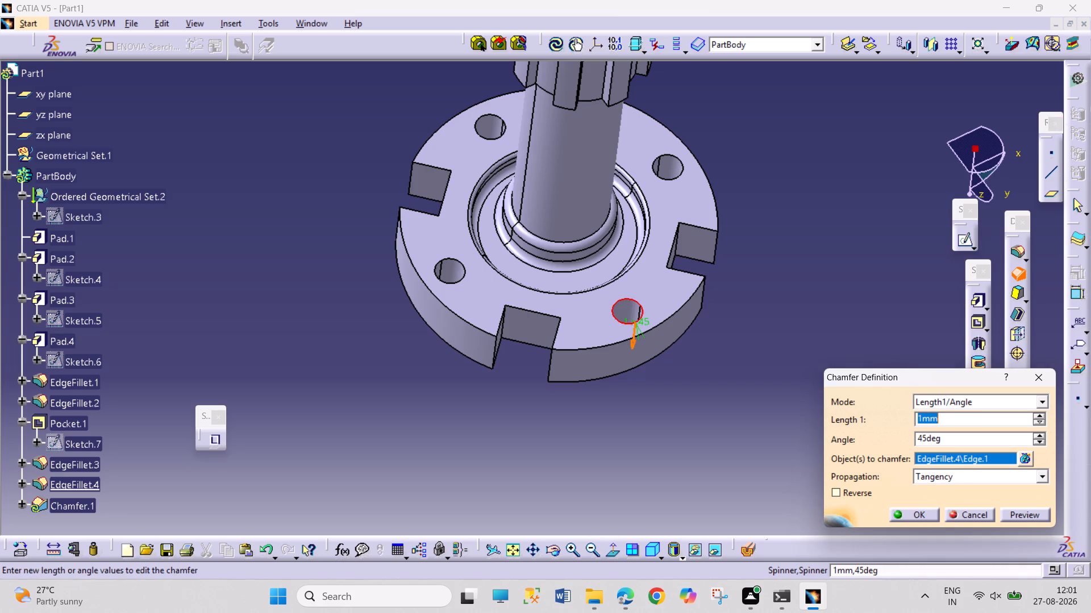
{"action": "left_click", "coordinate": [678, 175]}
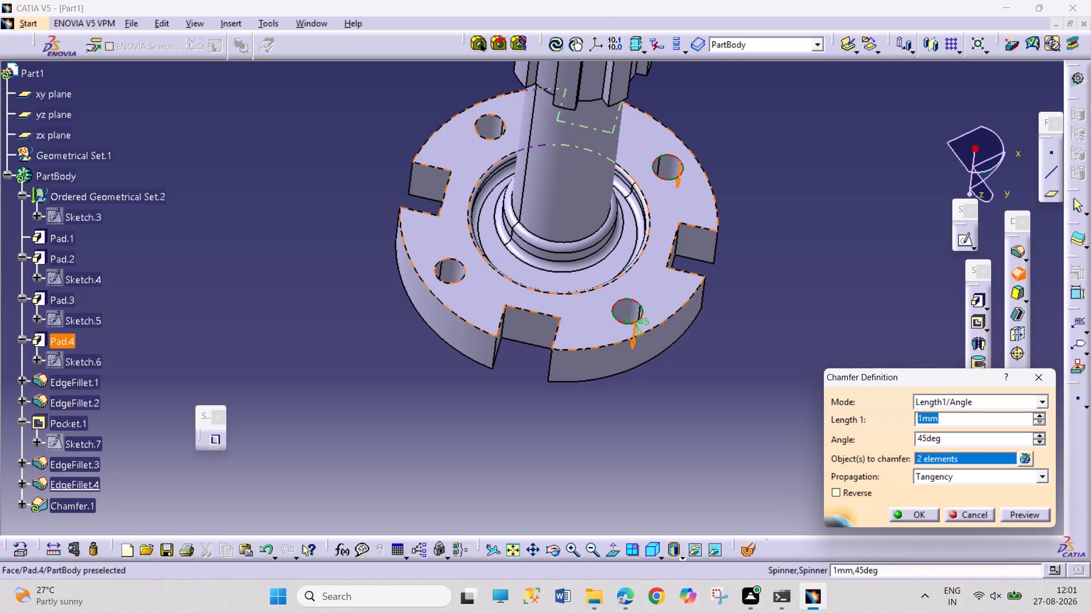
{"action": "left_click", "coordinate": [463, 277]}
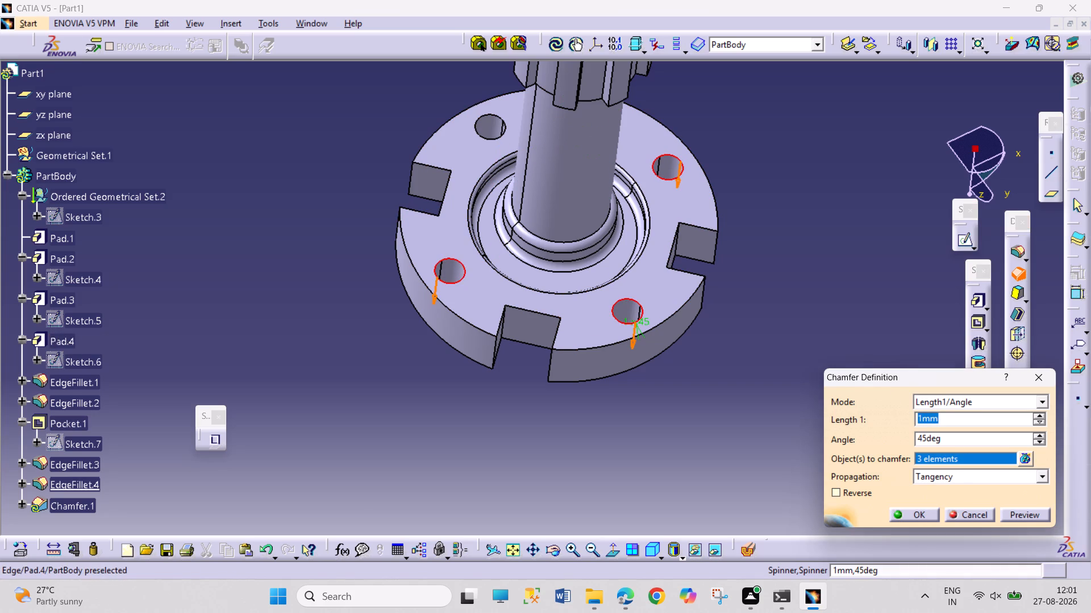
{"action": "left_click", "coordinate": [501, 138]}
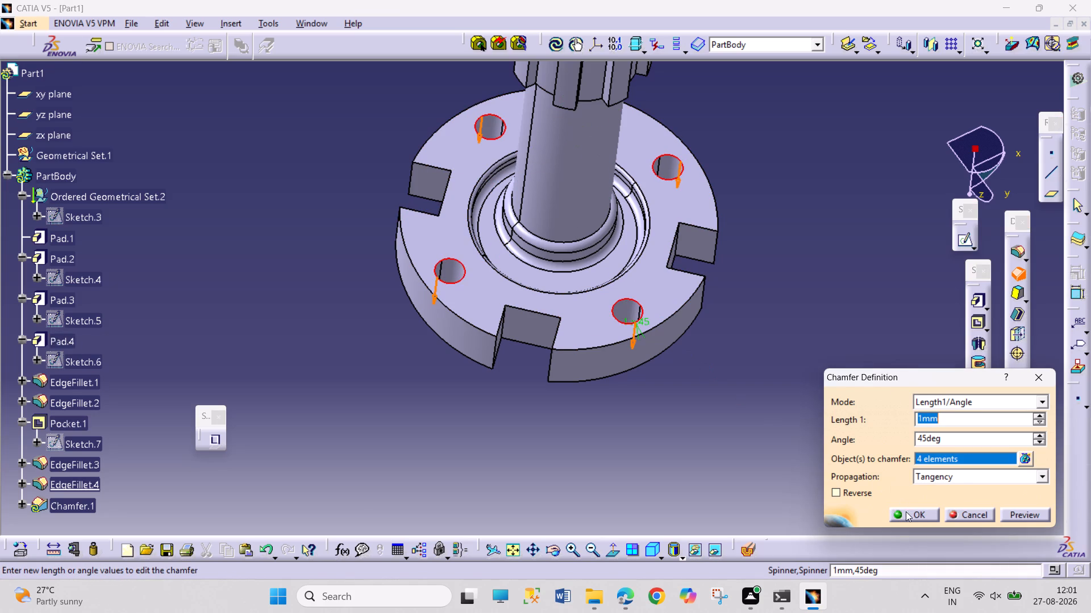
{"action": "left_click", "coordinate": [906, 511]}
{"action": "left_click", "coordinate": [773, 407]}
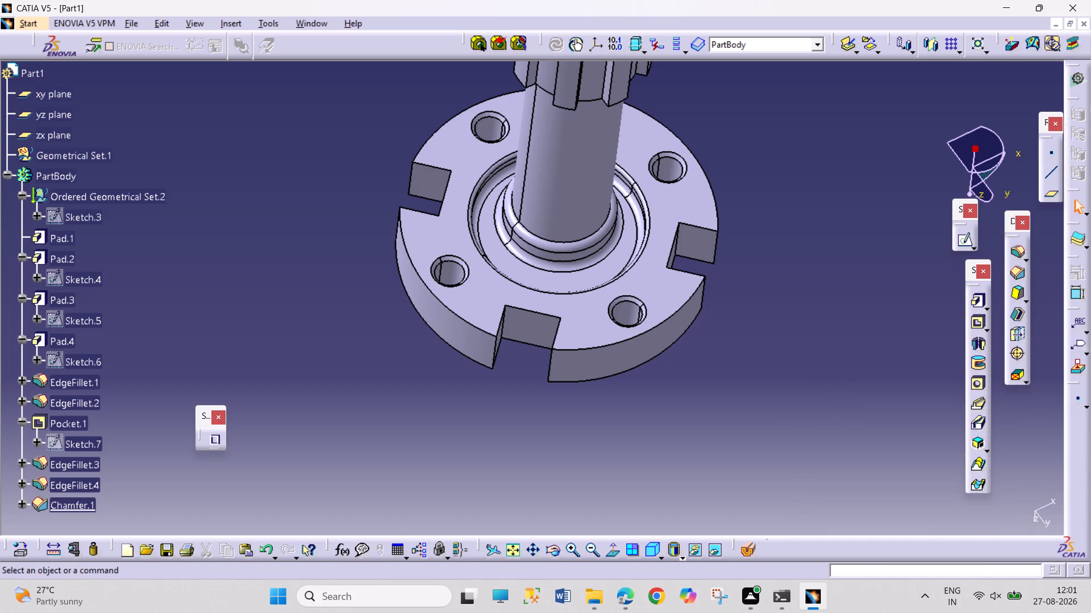
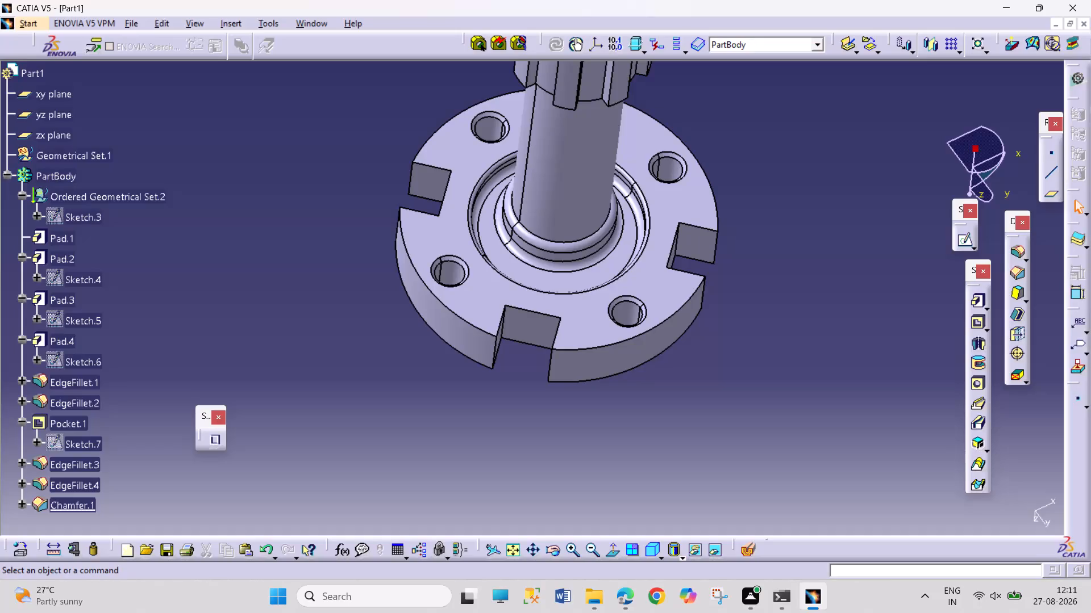
Examine the chamfered flange and splined shaft, then switch to Edge and review the whole of practice sheet (7).
{"action": "middle_click_drag", "start_coordinate": [771, 165], "coordinate": [771, 207], "text": "ctrl"}
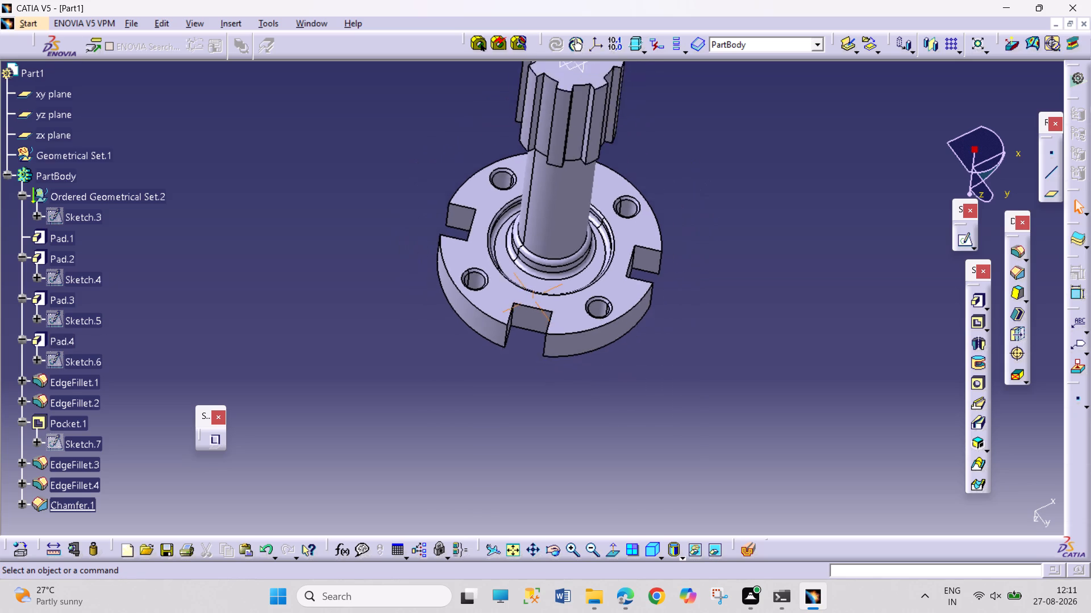
{"action": "middle_click_drag", "start_coordinate": [771, 207], "coordinate": [771, 229], "text": "ctrl"}
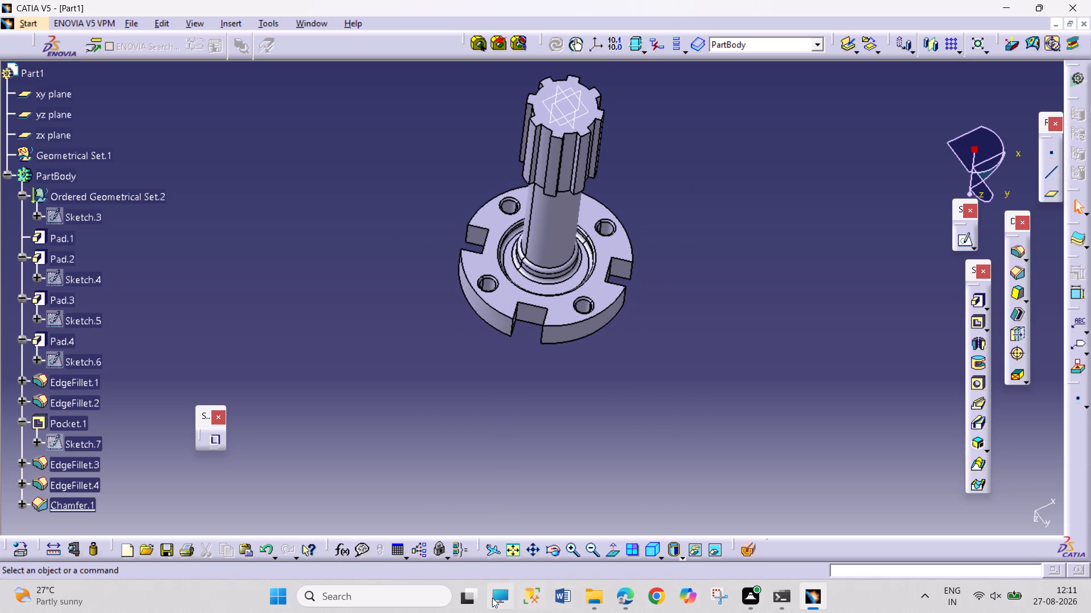
{"action": "left_click", "coordinate": [552, 548]}
{"action": "left_click_drag", "start_coordinate": [595, 421], "coordinate": [605, 408]}
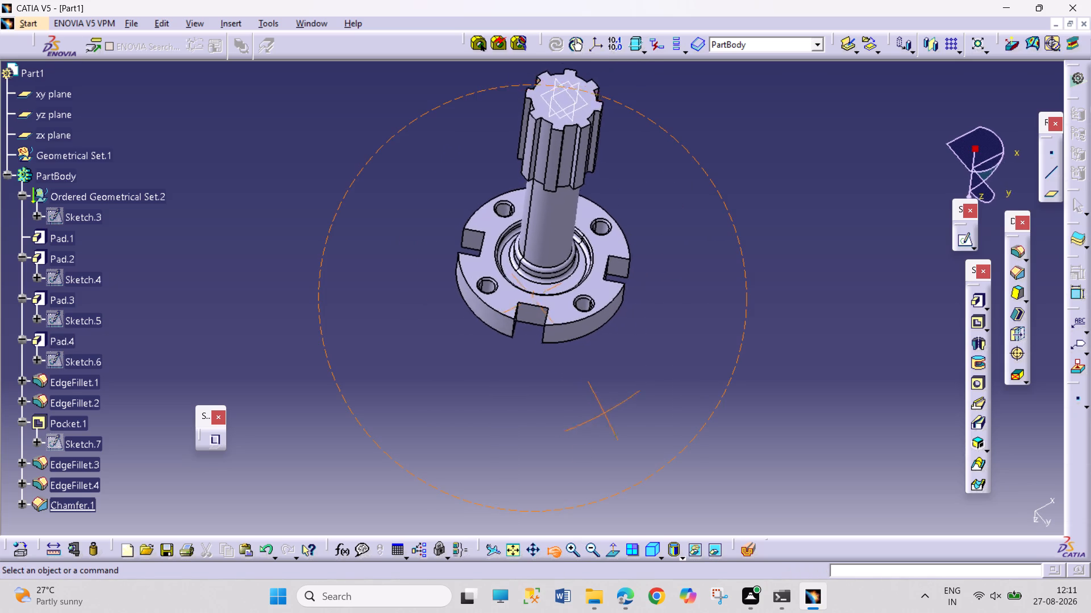
{"action": "left_click_drag", "start_coordinate": [605, 408], "coordinate": [563, 284]}
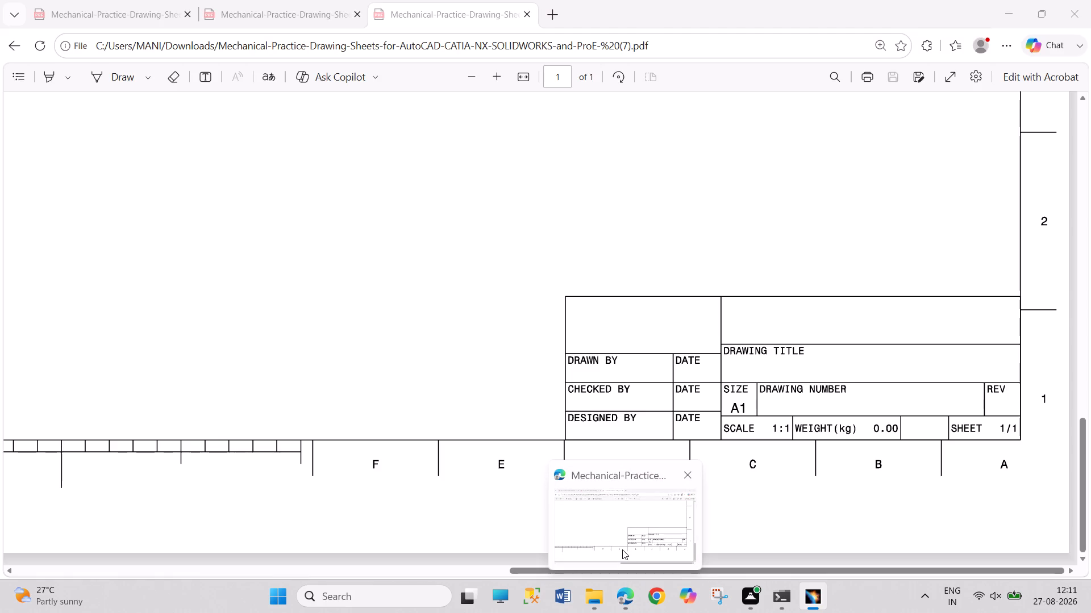
{"action": "left_click", "coordinate": [622, 549]}
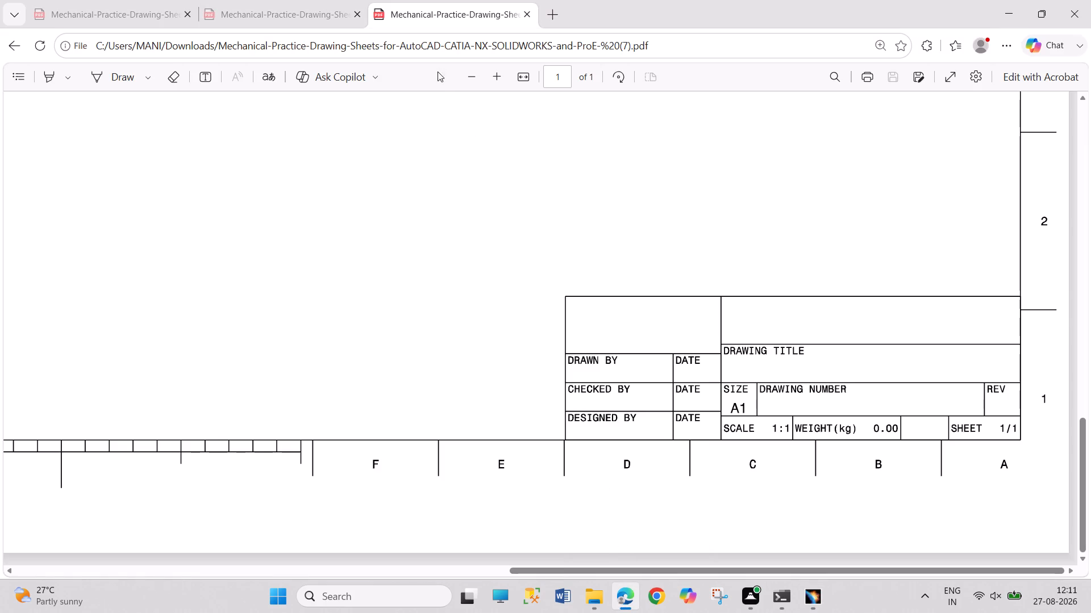
{"action": "left_click", "coordinate": [517, 85]}
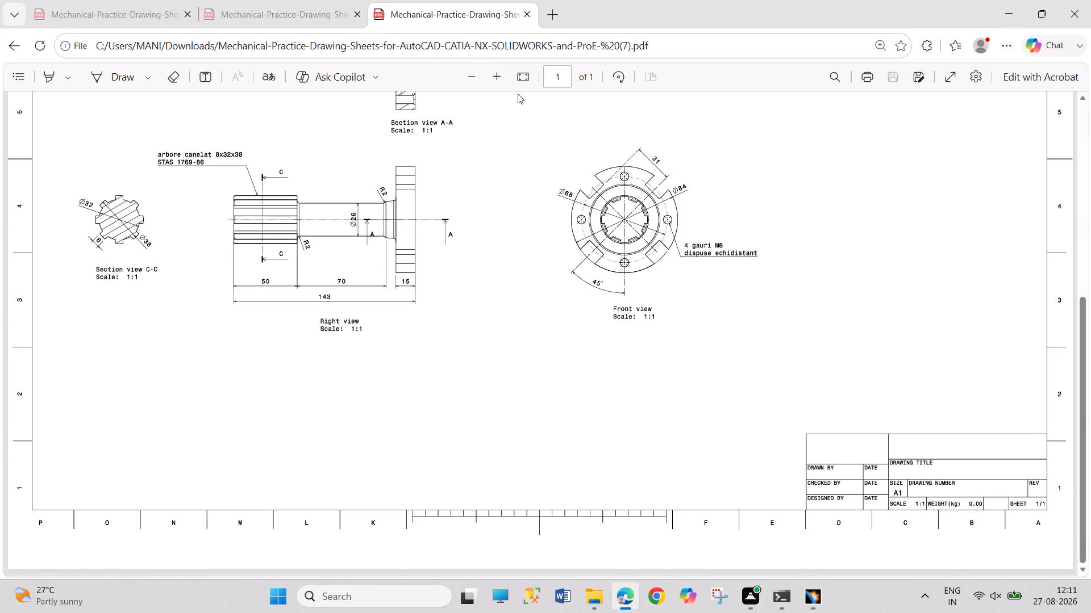
{"action": "scroll", "coordinate": [533, 180], "scroll_direction": "up", "scroll_amount": 1}
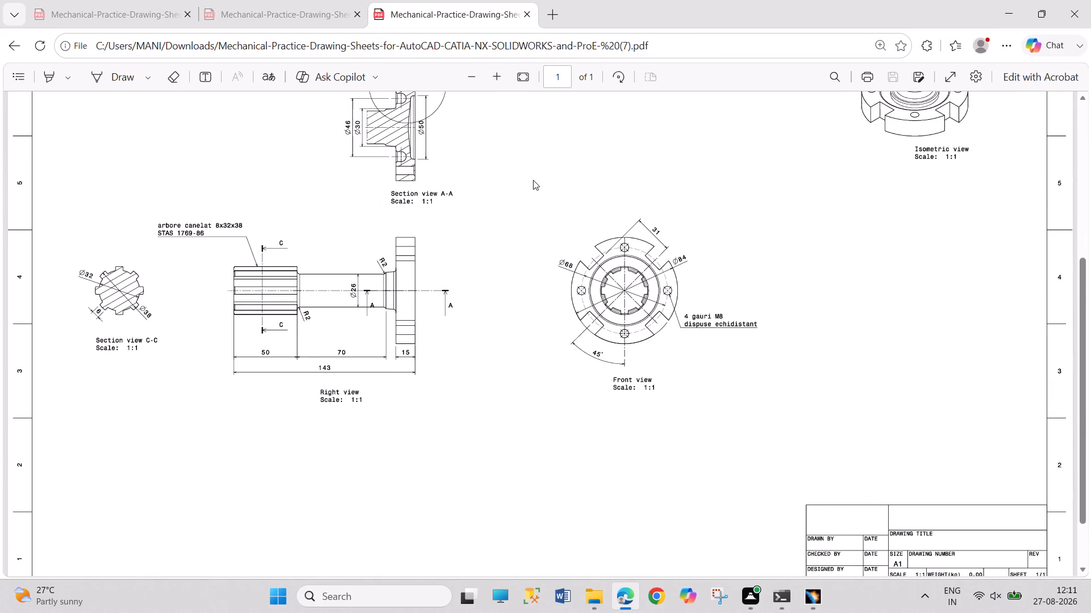
{"action": "scroll", "coordinate": [533, 180], "scroll_direction": "up", "scroll_amount": 2}
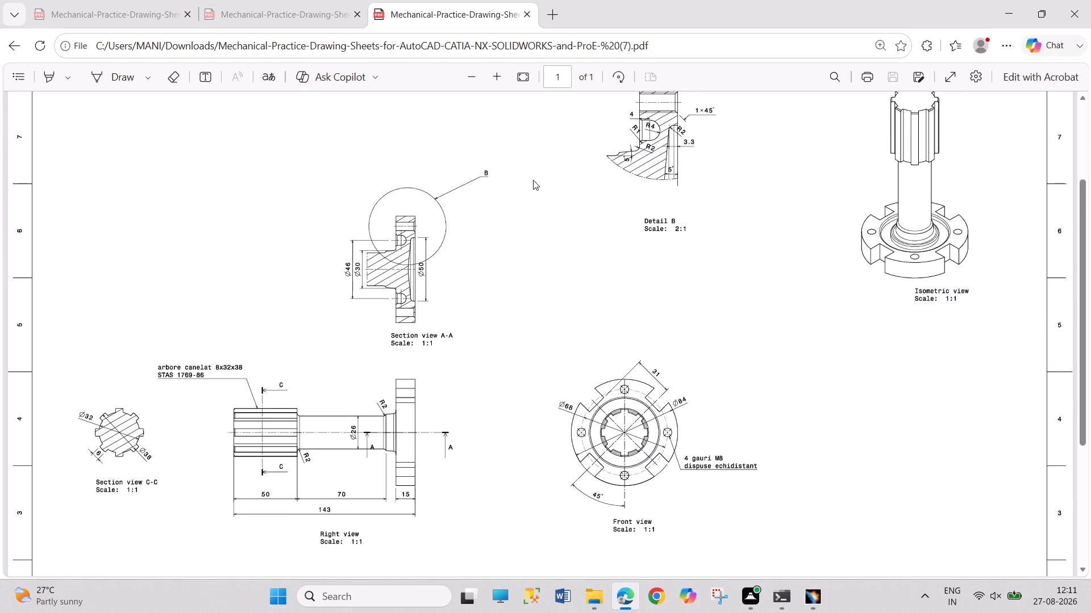
{"action": "scroll", "coordinate": [533, 180], "scroll_direction": "up", "scroll_amount": 2}
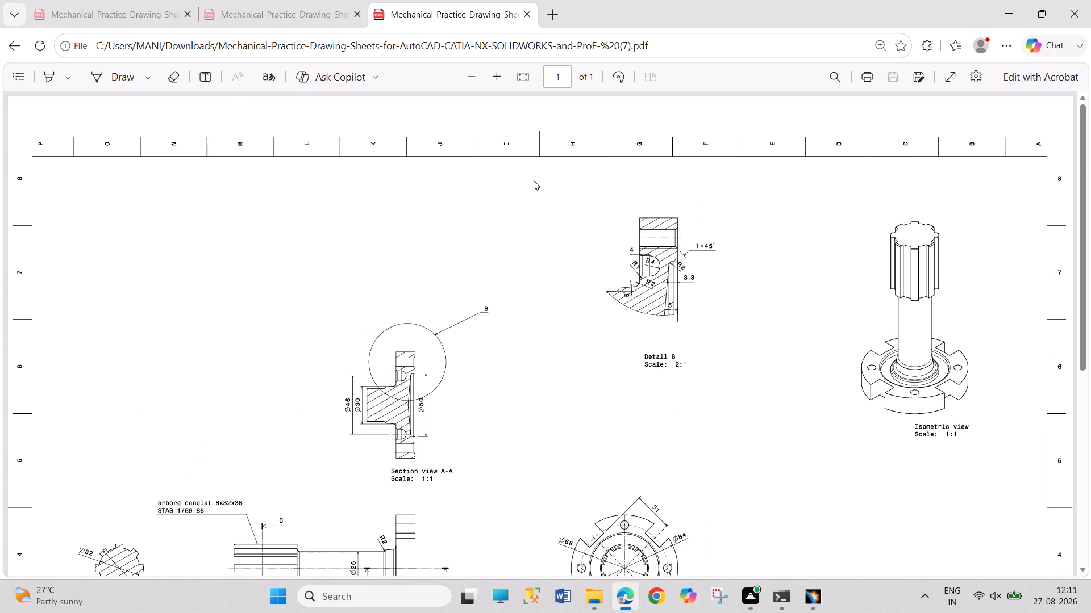
{"action": "left_click", "coordinate": [529, 71]}
{"action": "left_click", "coordinate": [529, 71]}
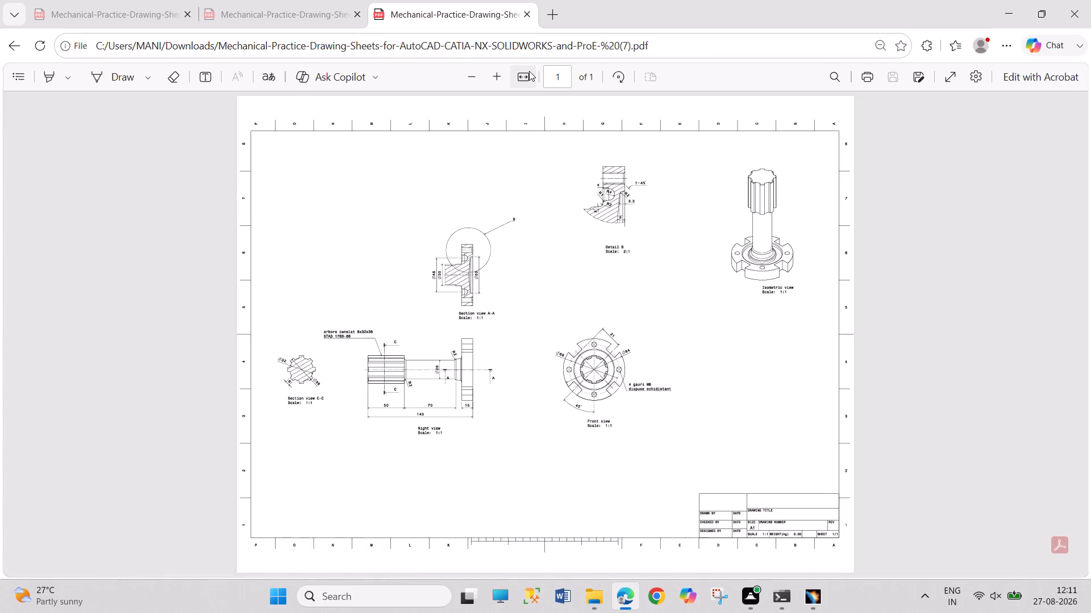
{"action": "scroll", "coordinate": [659, 352], "scroll_direction": "down", "scroll_amount": 6}
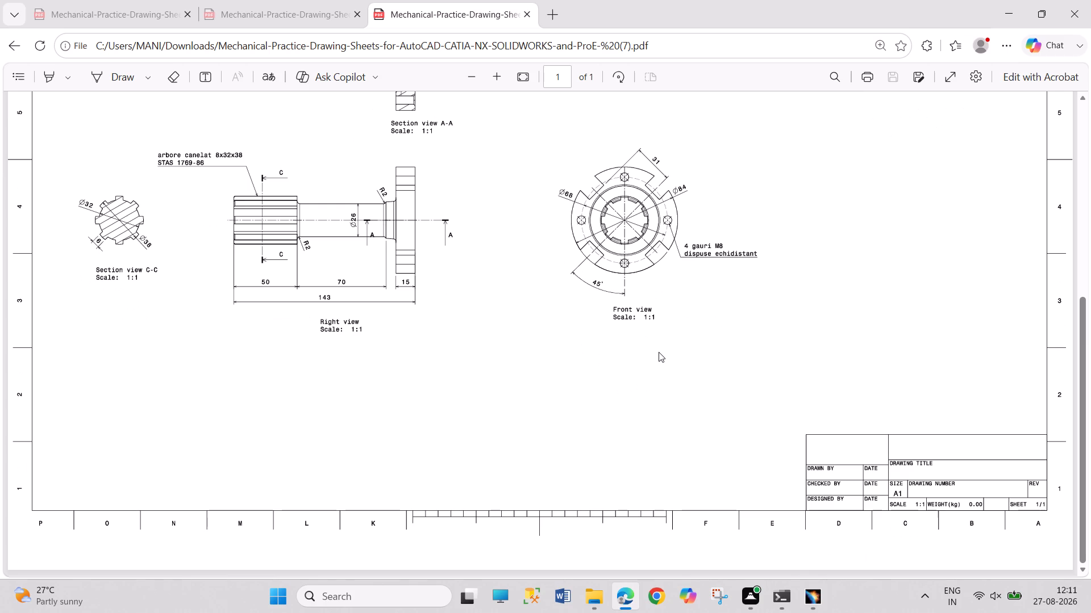
Check sheet (7)'s section A-A, Detail B, right and front views for the shaft's remaining features and dimensions.
{"action": "left_click", "coordinate": [311, 3]}
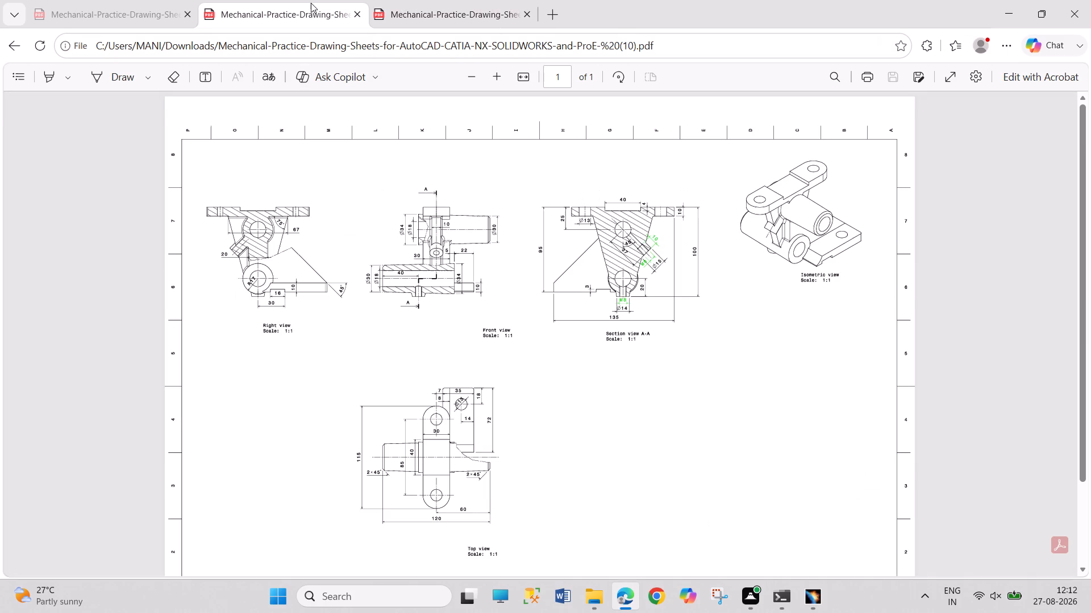
{"action": "left_click", "coordinate": [442, 0]}
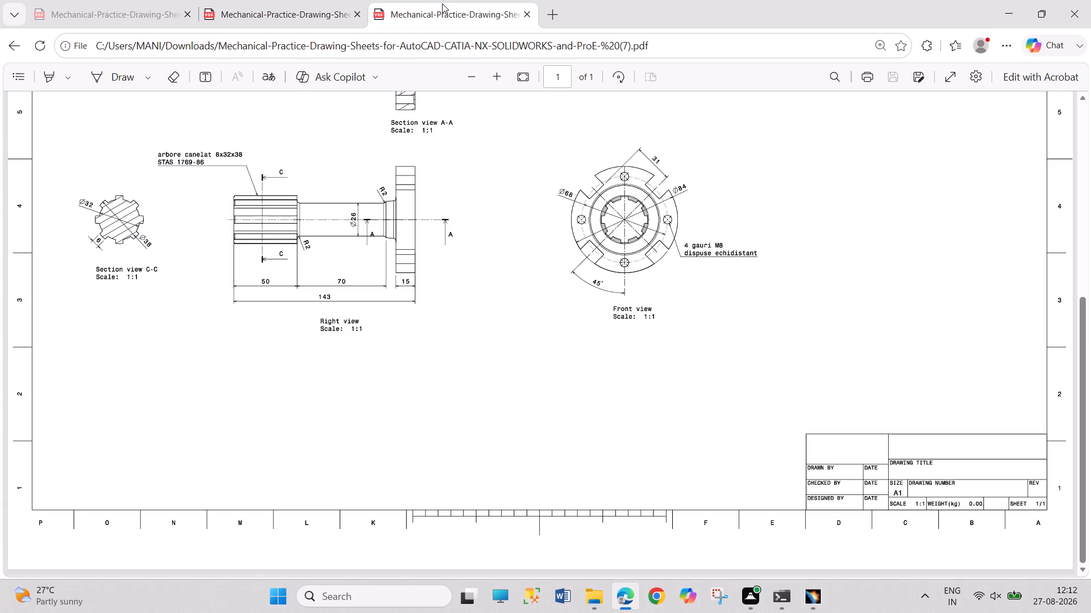
{"action": "scroll", "coordinate": [555, 285], "scroll_direction": "up", "scroll_amount": 1}
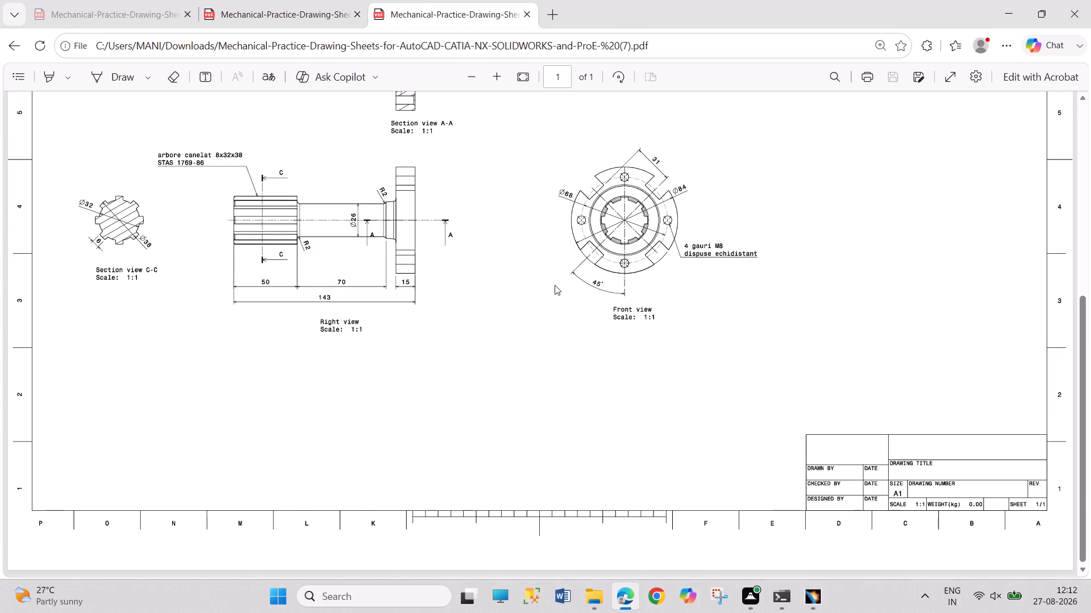
{"action": "scroll", "coordinate": [555, 285], "scroll_direction": "up", "scroll_amount": 2}
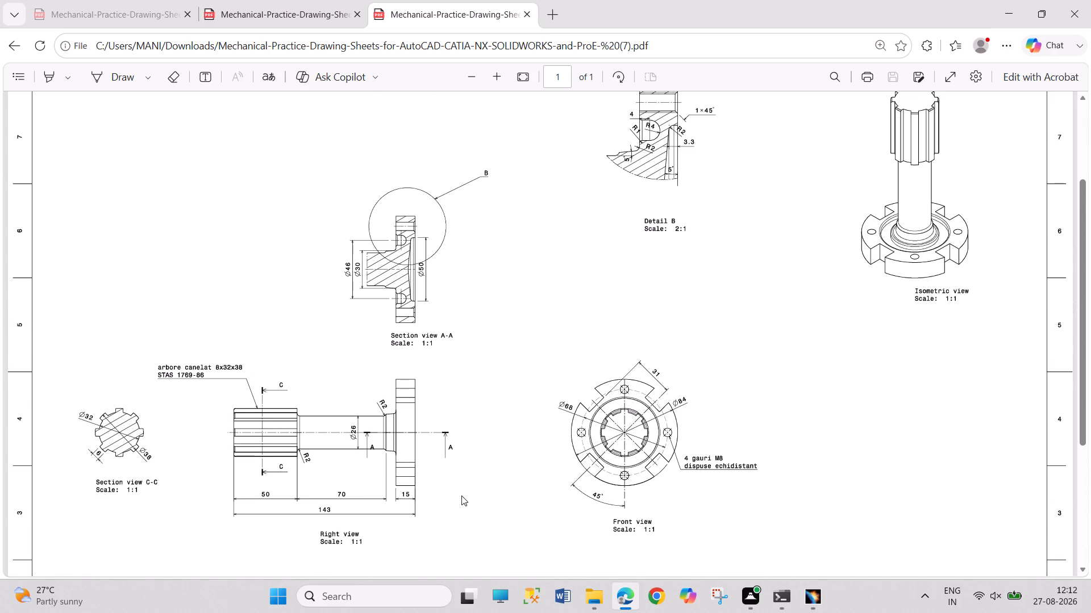
{"action": "scroll", "coordinate": [449, 450], "scroll_direction": "up", "scroll_amount": 2}
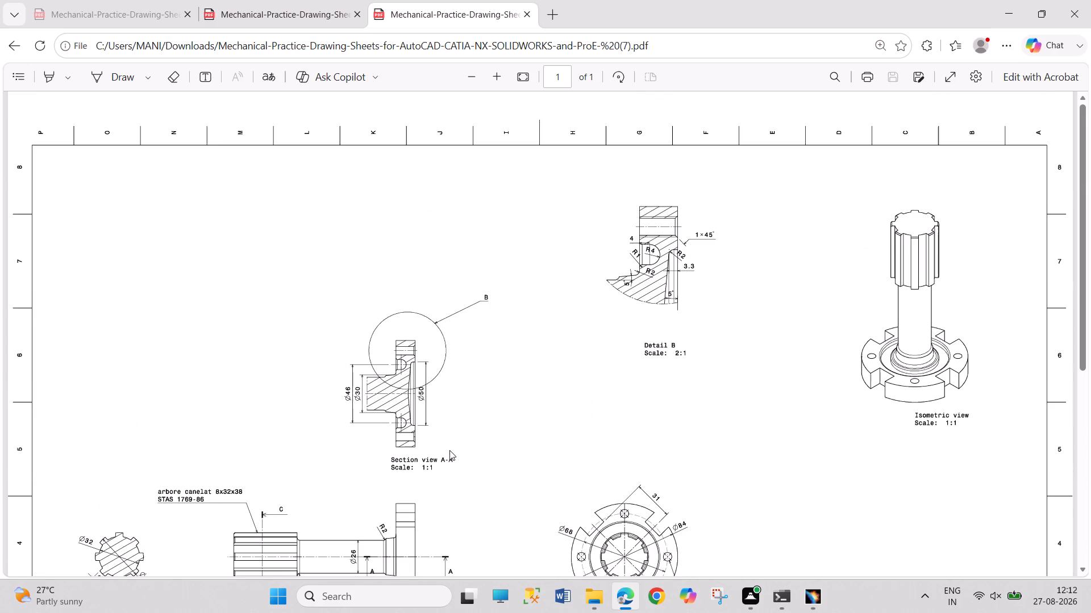
{"action": "scroll", "coordinate": [449, 450], "scroll_direction": "up", "scroll_amount": 4}
{"action": "scroll", "coordinate": [453, 444], "scroll_direction": "down", "scroll_amount": 1}
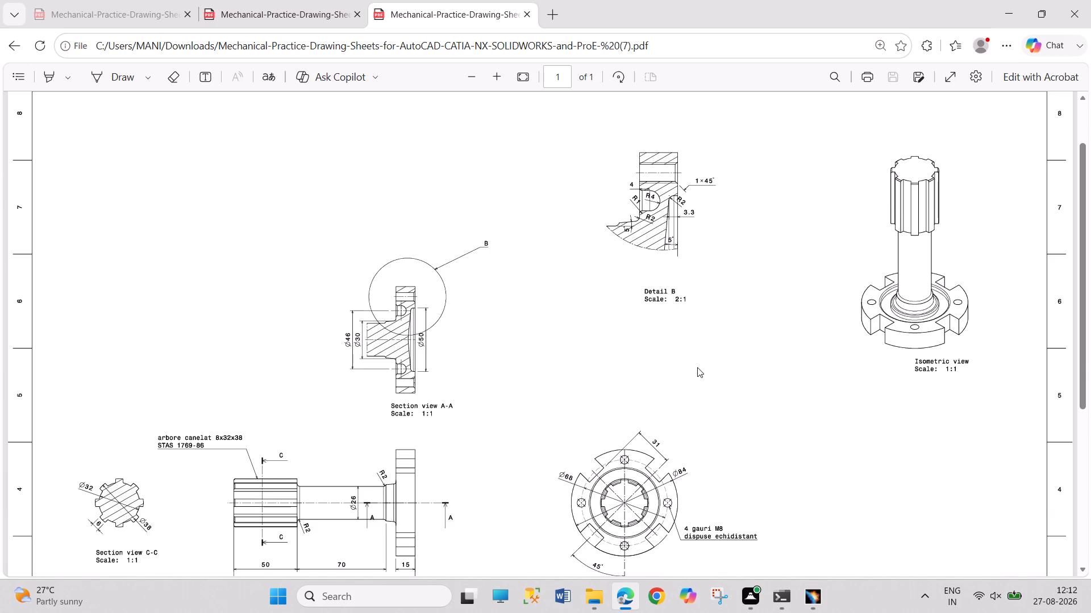
{"action": "scroll", "coordinate": [697, 367], "scroll_direction": "down", "scroll_amount": 6}
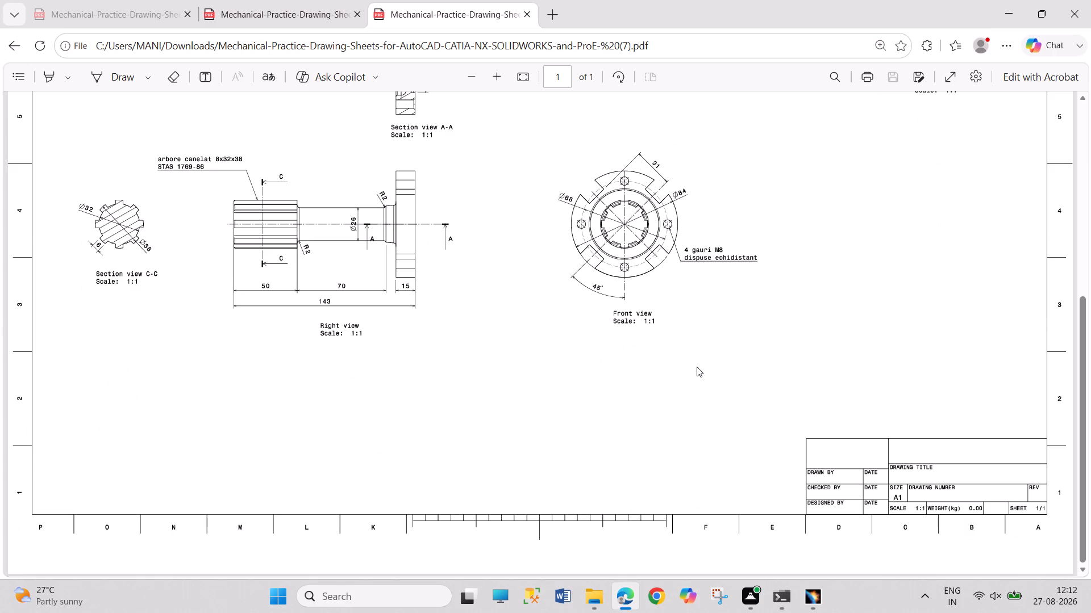
{"action": "scroll", "coordinate": [684, 408], "scroll_direction": "up", "scroll_amount": 1}
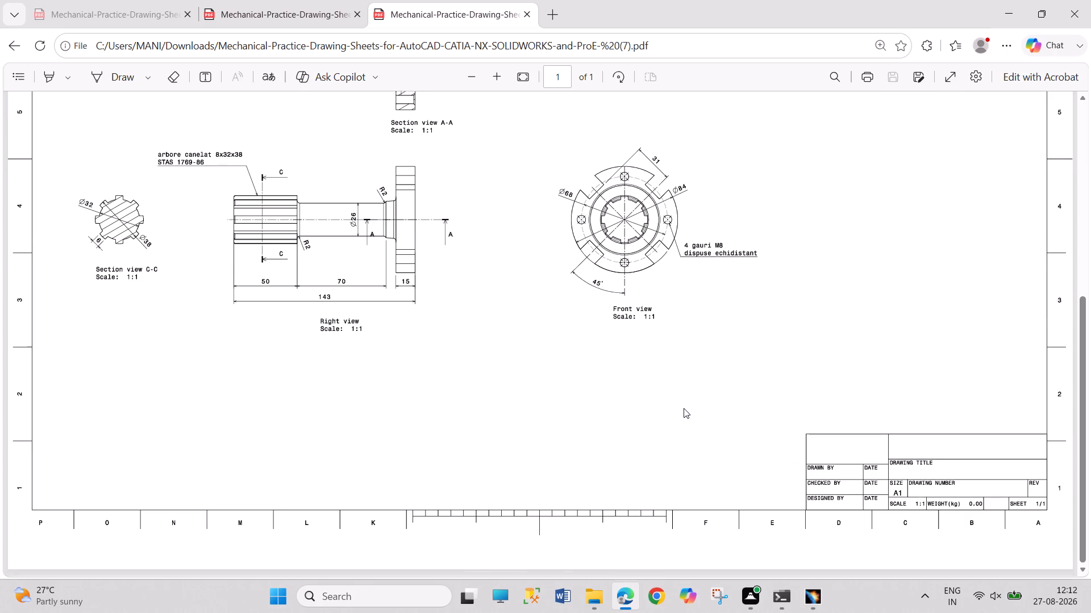
{"action": "scroll", "coordinate": [684, 408], "scroll_direction": "up", "scroll_amount": 5}
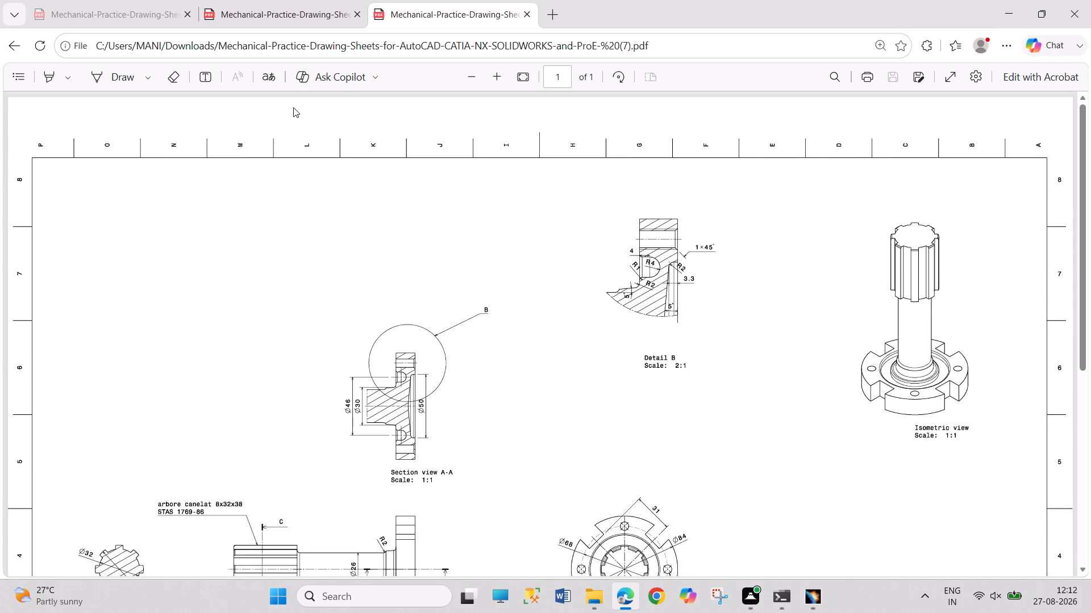
Look through the other open practice drawings, including sheet (10), and return to sheet (7).
{"action": "left_click", "coordinate": [84, 9]}
{"action": "left_click", "coordinate": [319, 11]}
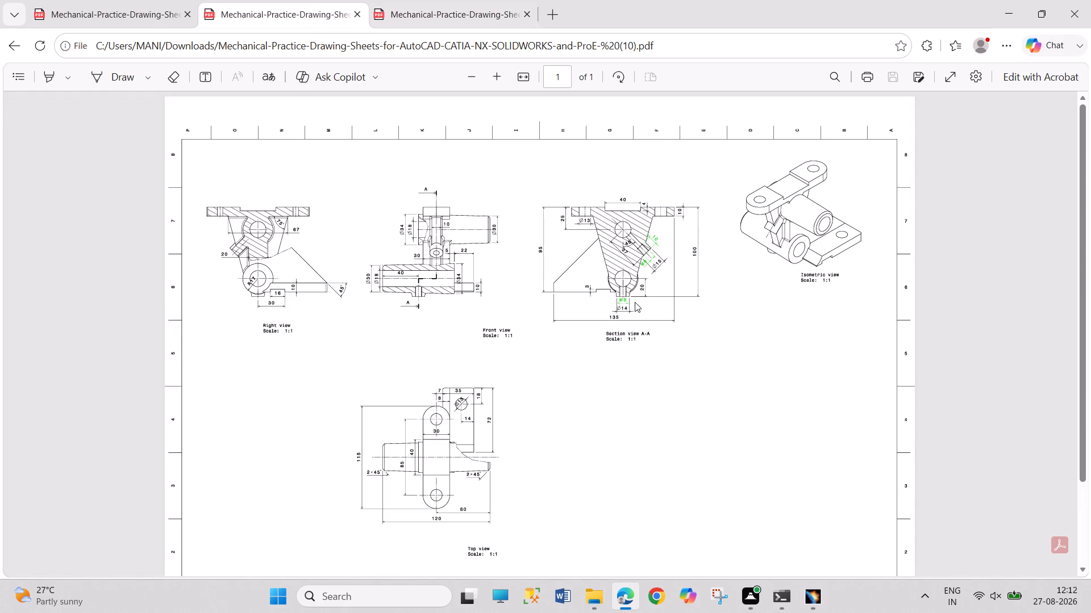
{"action": "scroll", "coordinate": [640, 303], "scroll_direction": "down", "scroll_amount": 3}
{"action": "scroll", "coordinate": [642, 306], "scroll_direction": "up", "scroll_amount": 1}
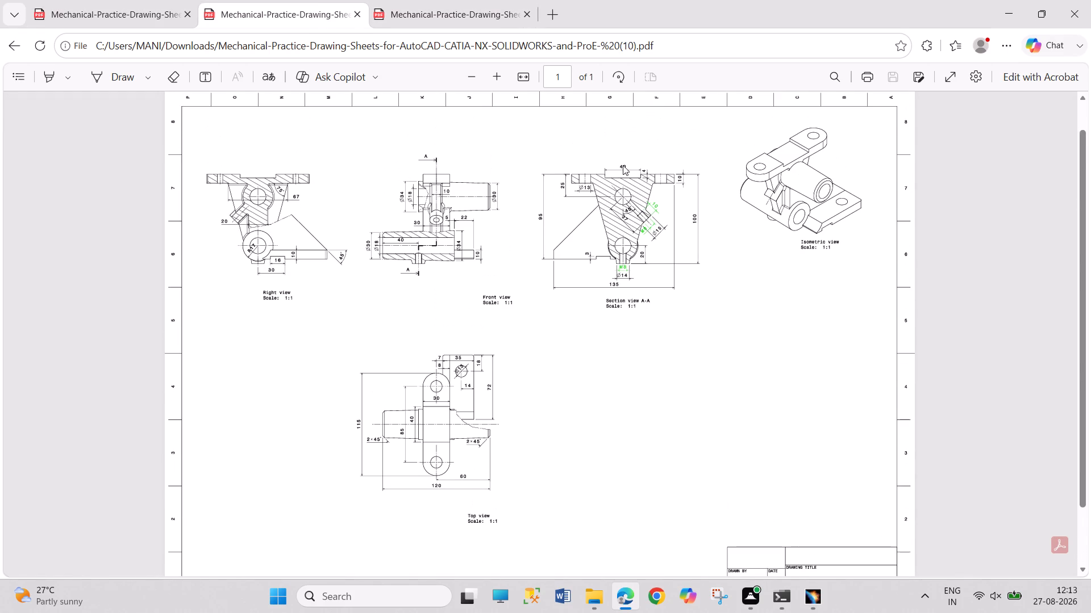
{"action": "left_click", "coordinate": [472, 0]}
{"action": "left_click", "coordinate": [283, 37]}
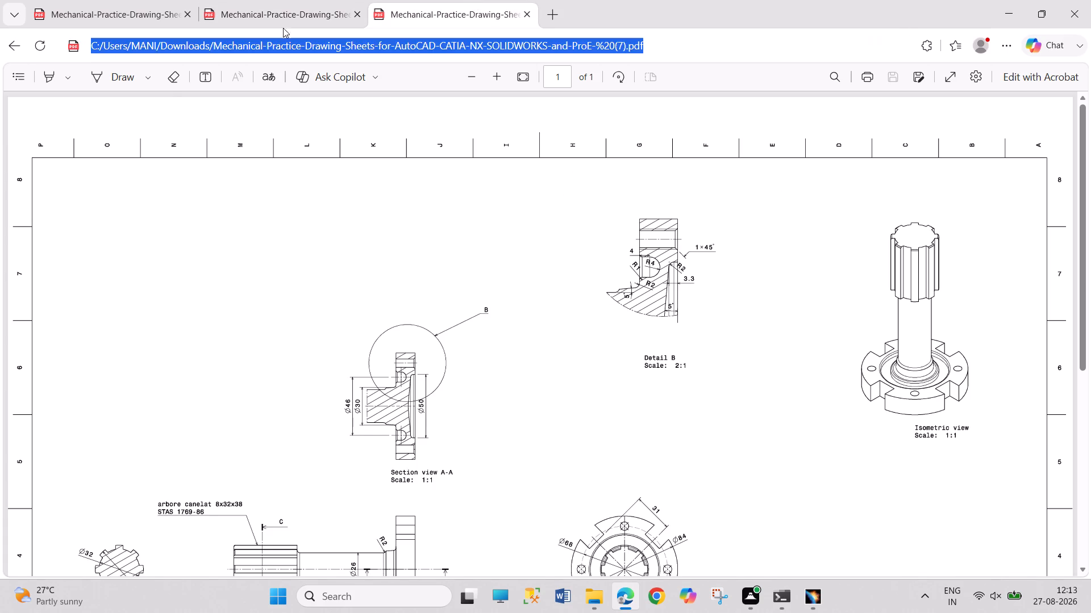
{"action": "left_click", "coordinate": [284, 22]}
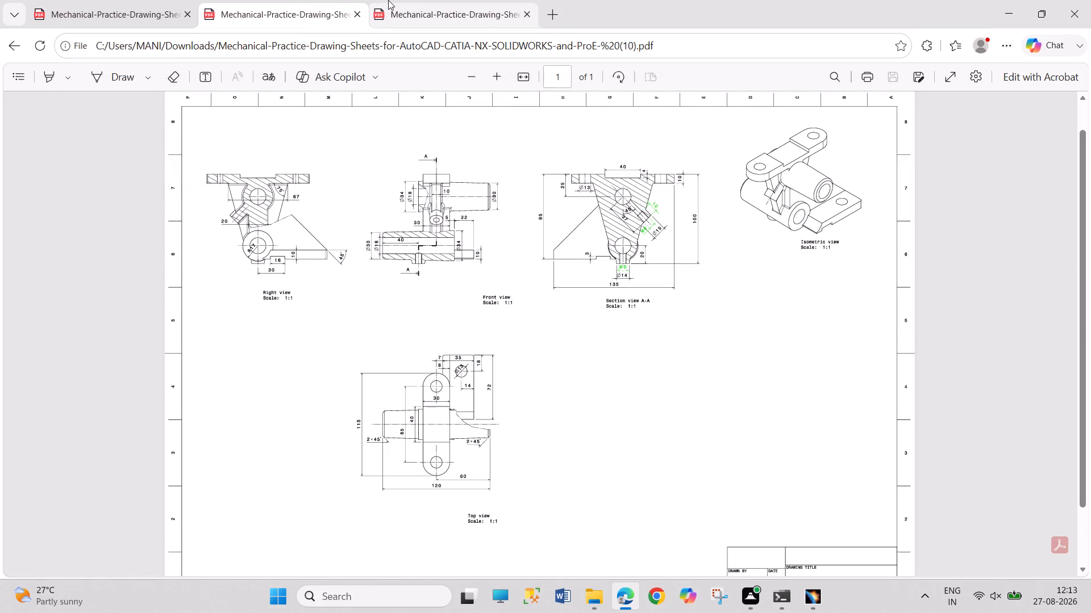
{"action": "left_click", "coordinate": [388, 0]}
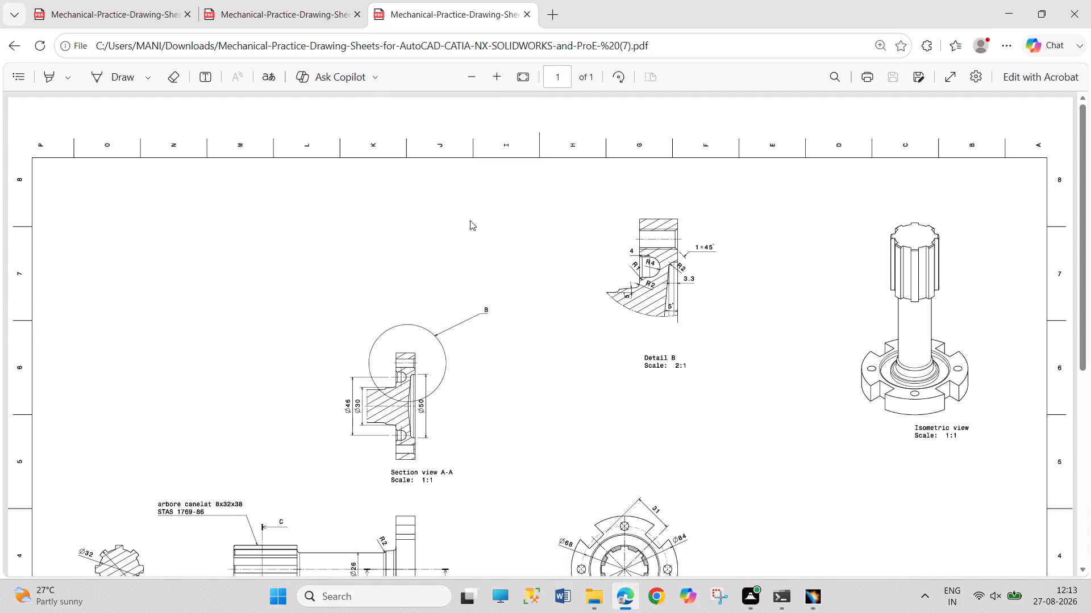
{"action": "left_click", "coordinate": [470, 220]}
Switch back to CATIA and inspect the flange's outer and shaft-side faces and the splined shaft against sheet (7).
{"action": "left_click", "coordinate": [824, 595]}
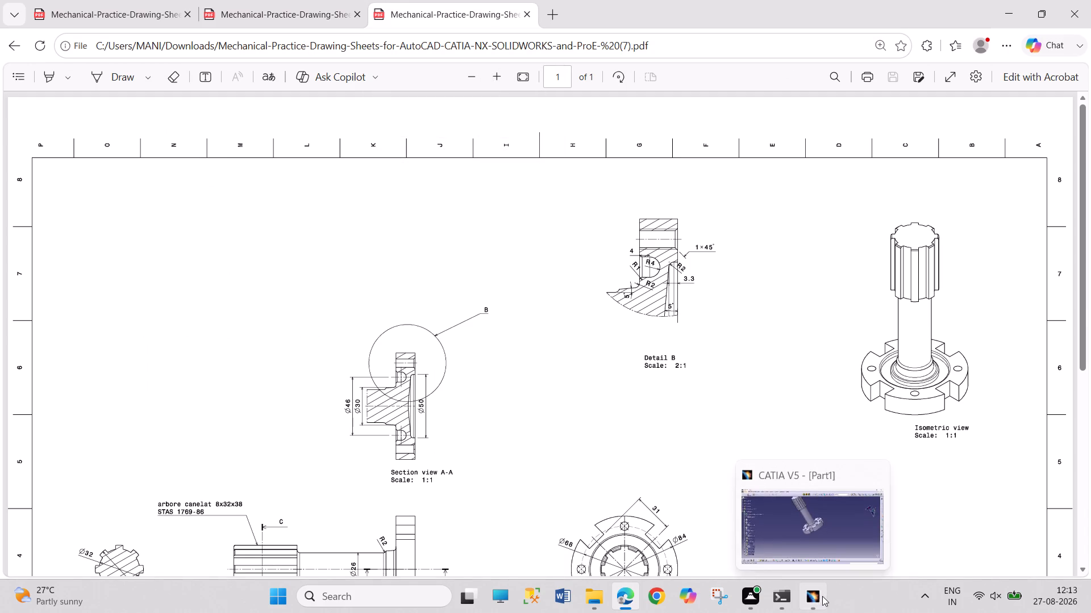
{"action": "left_click", "coordinate": [555, 547]}
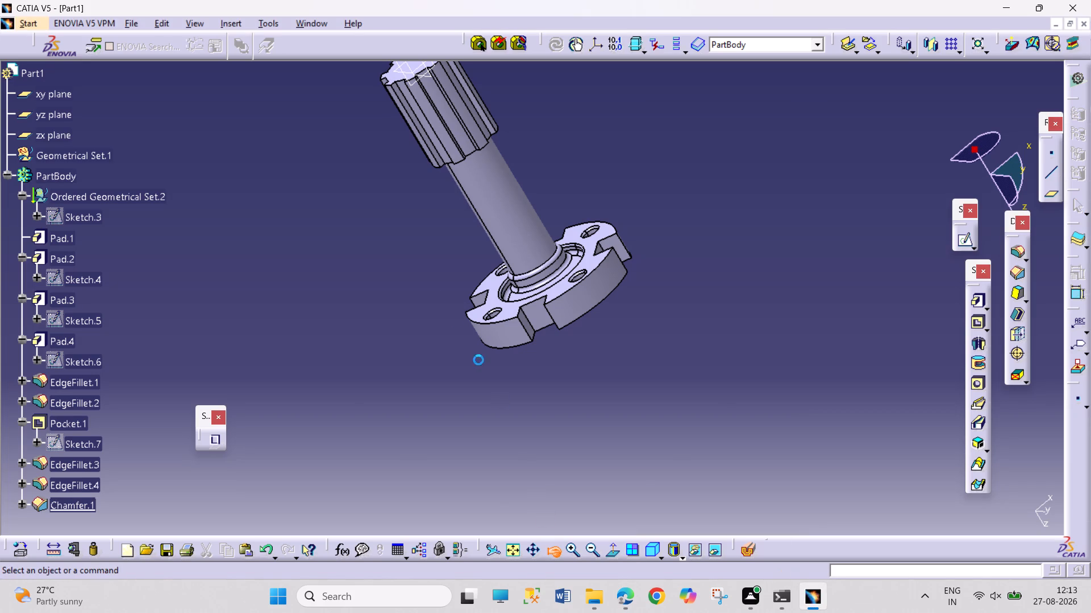
{"action": "left_click_drag", "start_coordinate": [413, 272], "coordinate": [493, 347]}
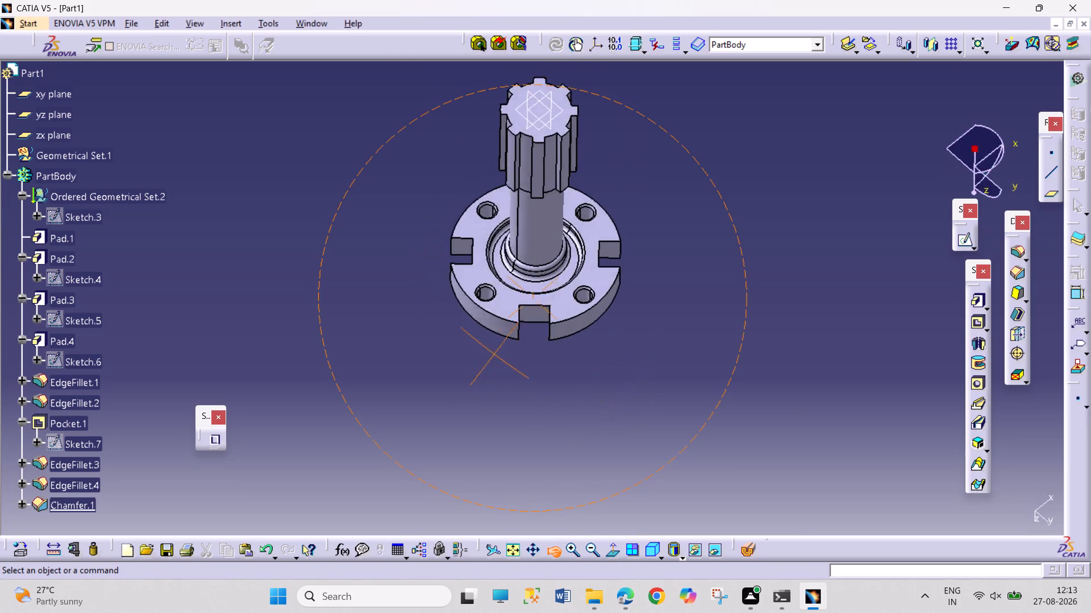
{"action": "left_click_drag", "start_coordinate": [493, 347], "coordinate": [546, 324]}
{"action": "left_click_drag", "start_coordinate": [552, 322], "coordinate": [570, 316]}
{"action": "left_click", "coordinate": [589, 399]}
{"action": "left_click", "coordinate": [621, 603]}
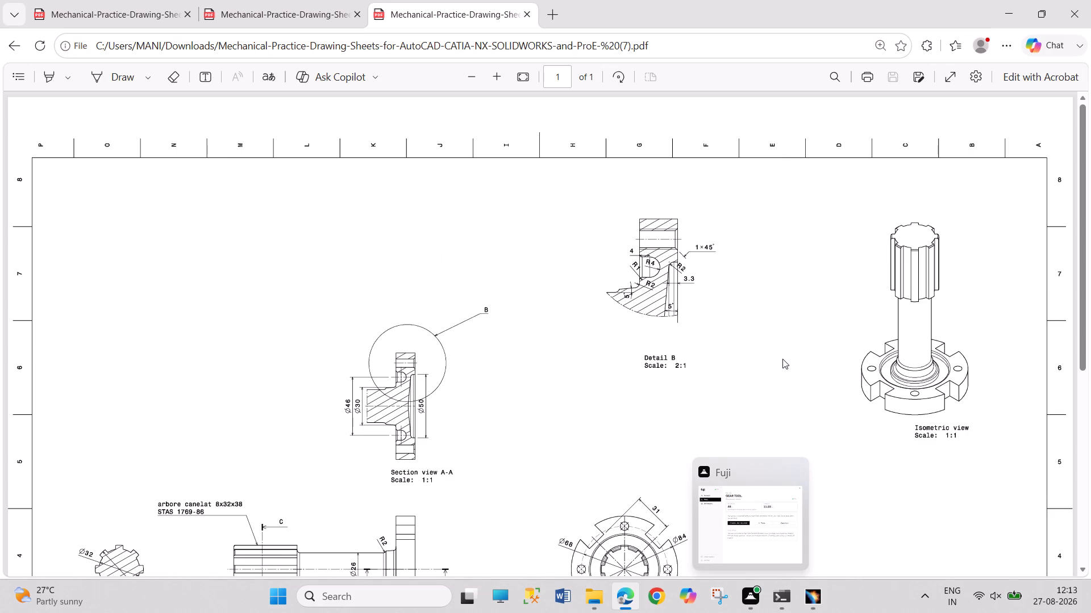
{"action": "right_click_drag", "start_coordinate": [782, 359], "coordinate": [792, 406]}
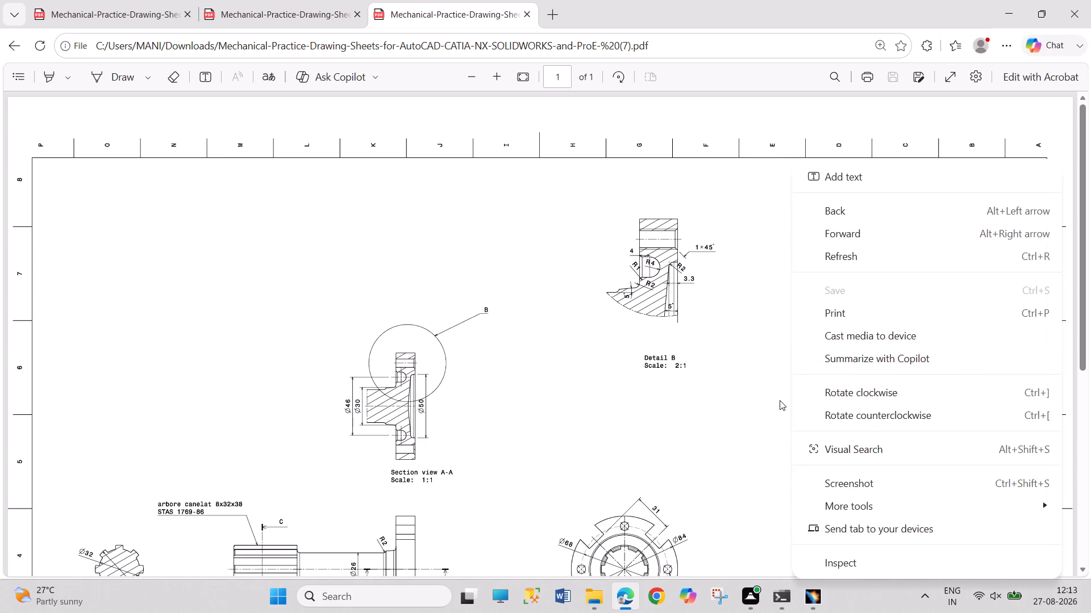
{"action": "left_click", "coordinate": [753, 373]}
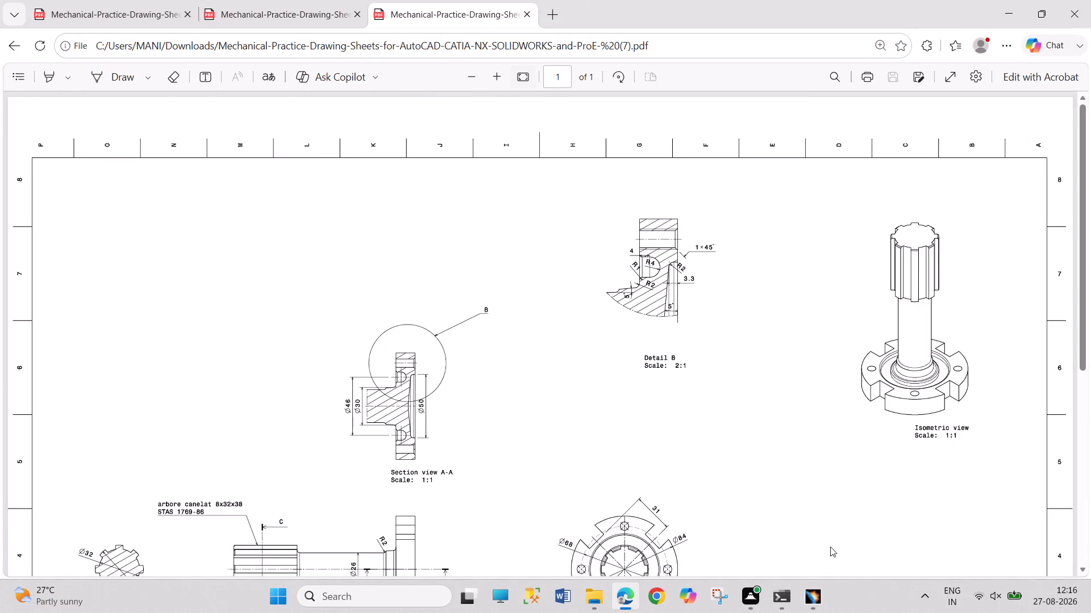
{"action": "left_click", "coordinate": [810, 594]}
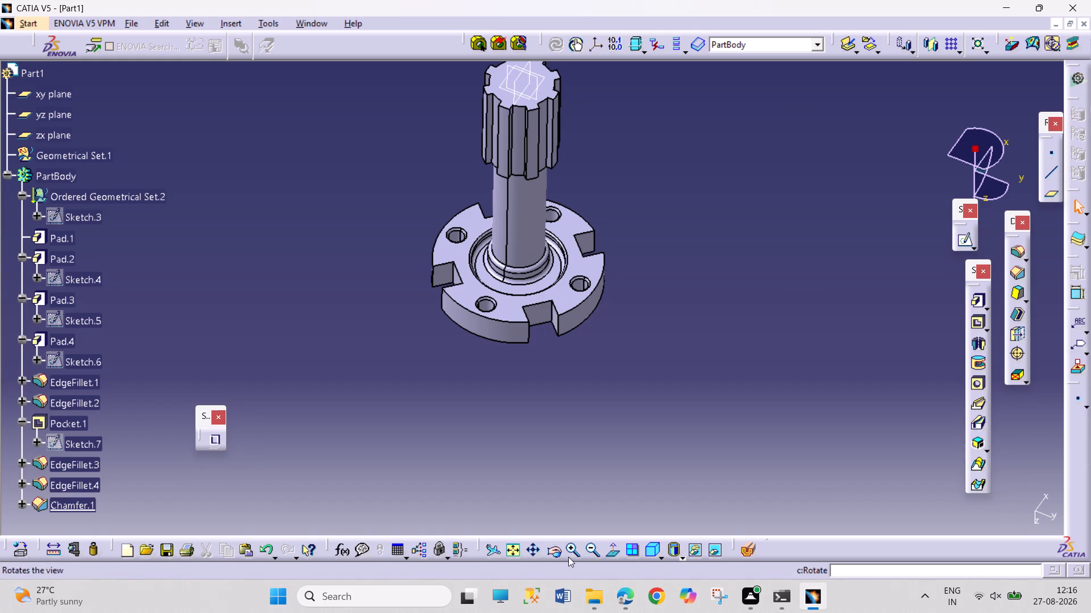
{"action": "left_click", "coordinate": [653, 551]}
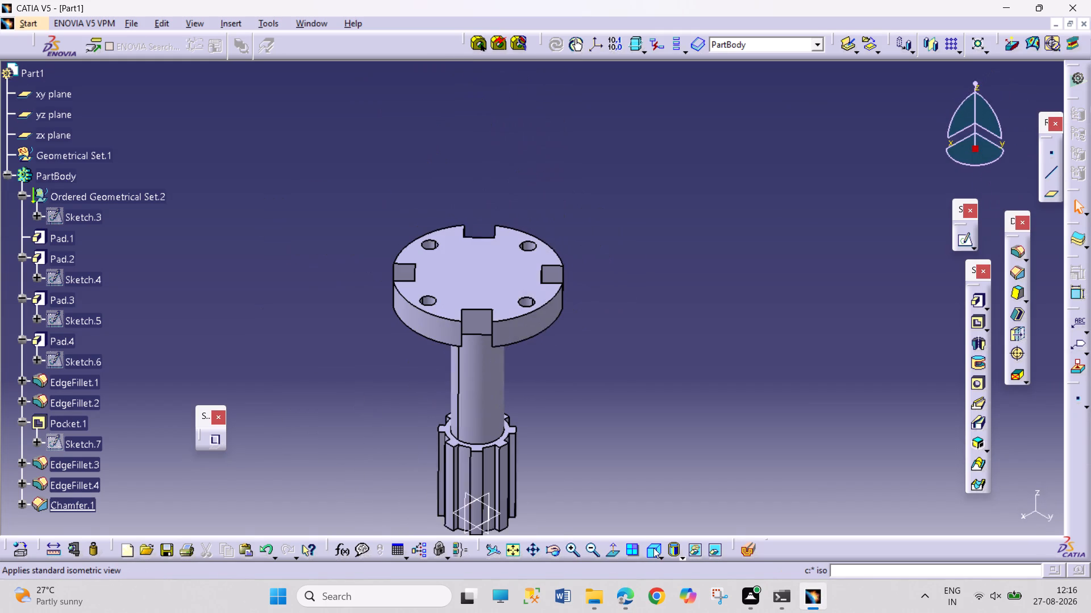
{"action": "left_click", "coordinate": [553, 548]}
{"action": "left_click_drag", "start_coordinate": [399, 389], "coordinate": [757, 123]}
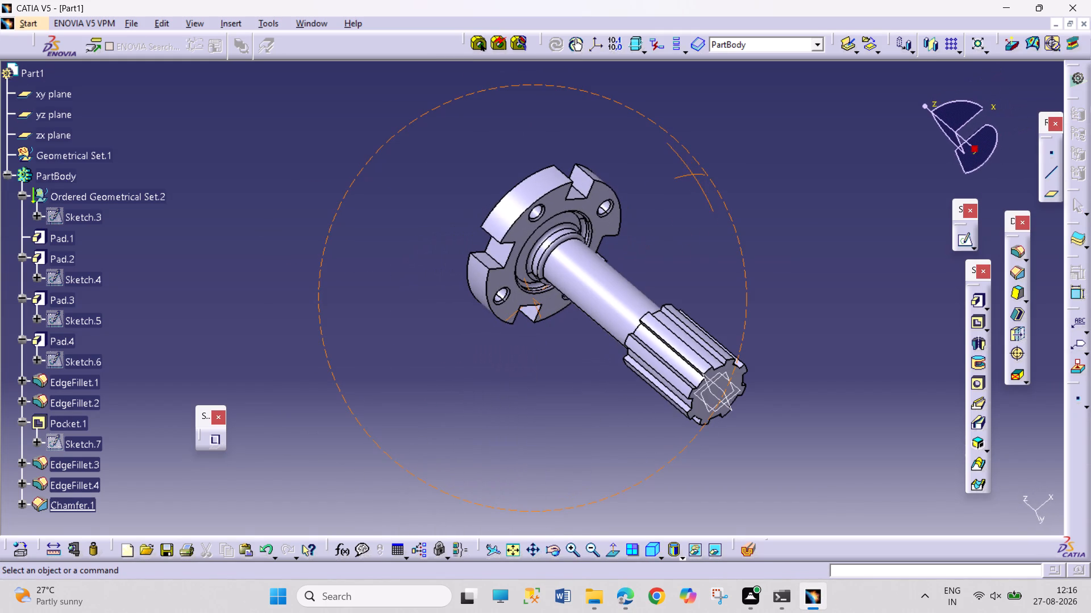
Examine the splined shaft and flange in upright orientations, including the flange's underside and shaft-side face.
{"action": "left_click", "coordinate": [552, 545]}
{"action": "left_click_drag", "start_coordinate": [771, 472], "coordinate": [656, 187]}
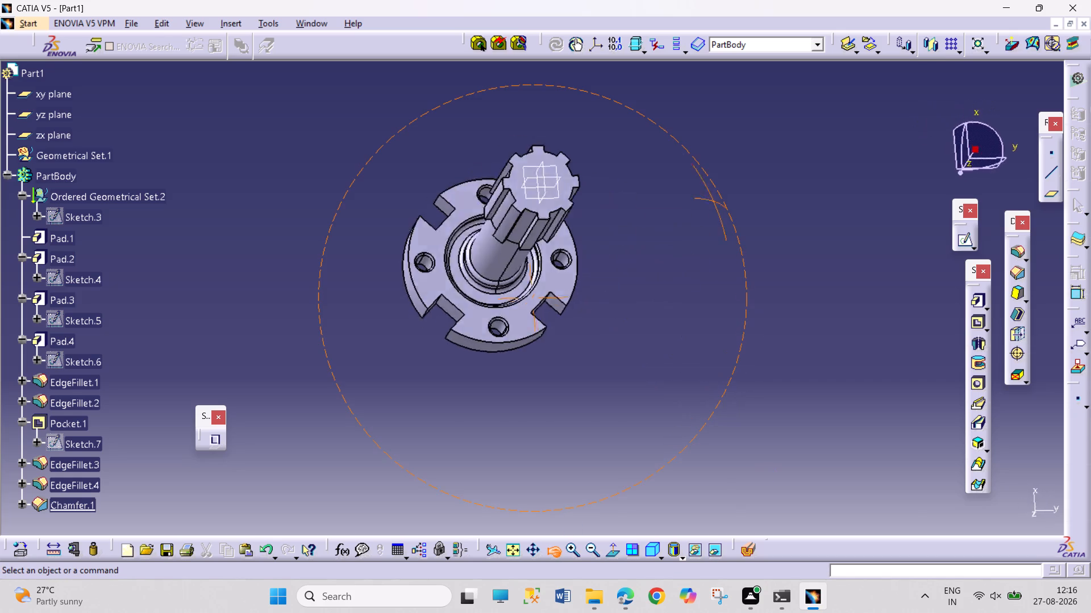
{"action": "left_click_drag", "start_coordinate": [656, 187], "coordinate": [579, 79]}
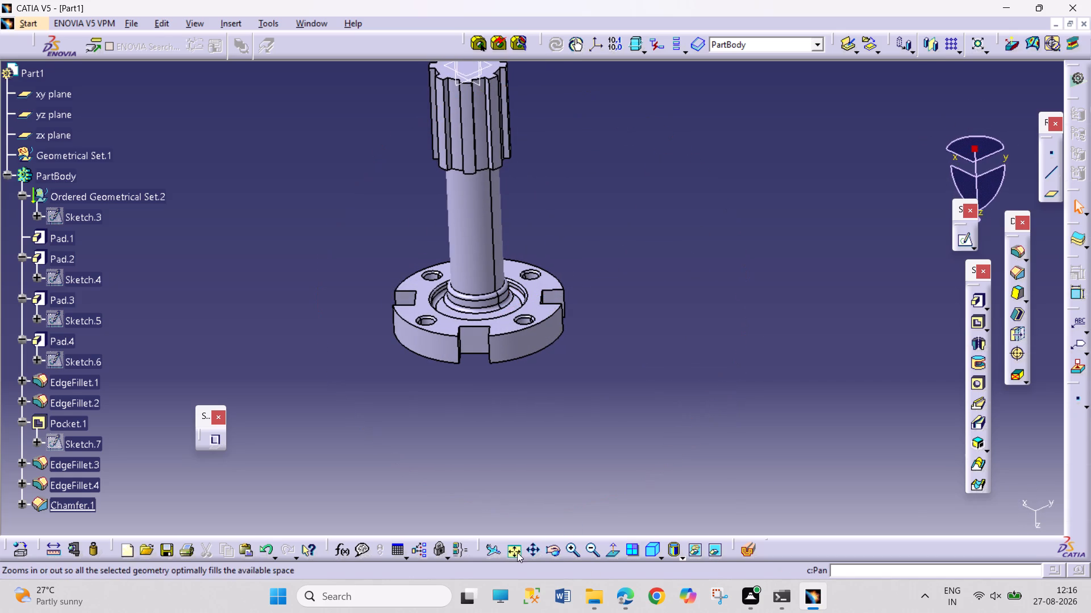
{"action": "left_click", "coordinate": [532, 545]}
{"action": "left_click_drag", "start_coordinate": [580, 431], "coordinate": [634, 531]}
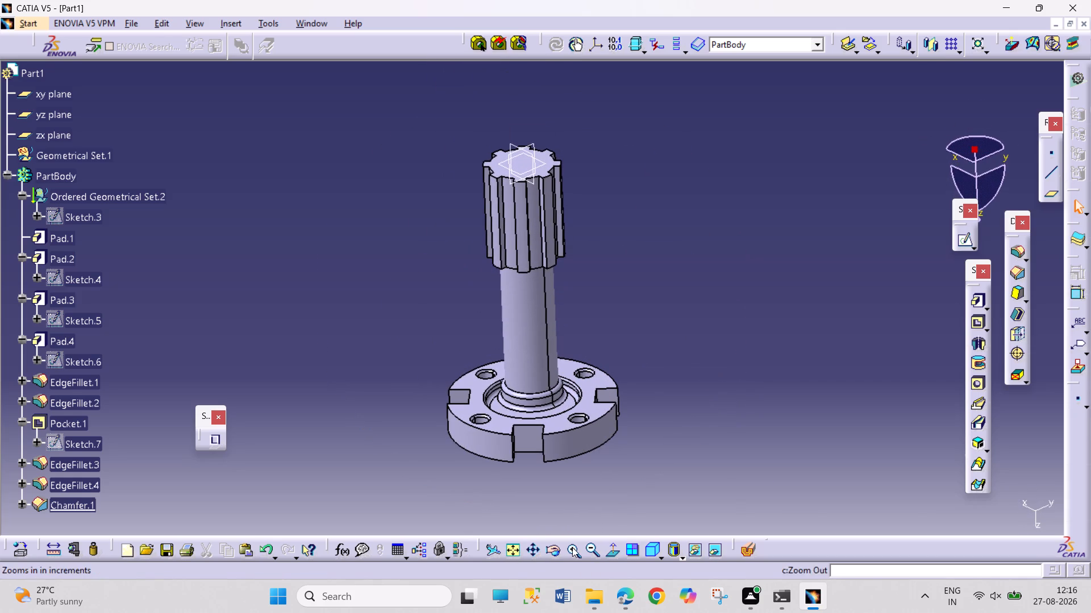
{"action": "left_click", "coordinate": [553, 547]}
{"action": "left_click_drag", "start_coordinate": [677, 485], "coordinate": [617, 405]}
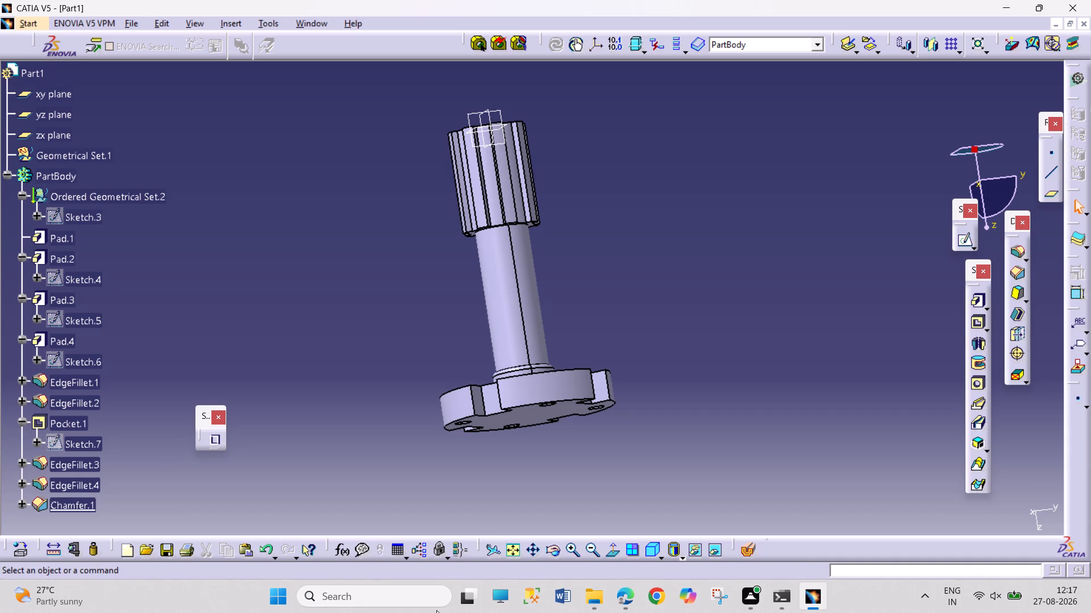
{"action": "left_click", "coordinate": [551, 553]}
{"action": "left_click_drag", "start_coordinate": [411, 116], "coordinate": [436, 173]}
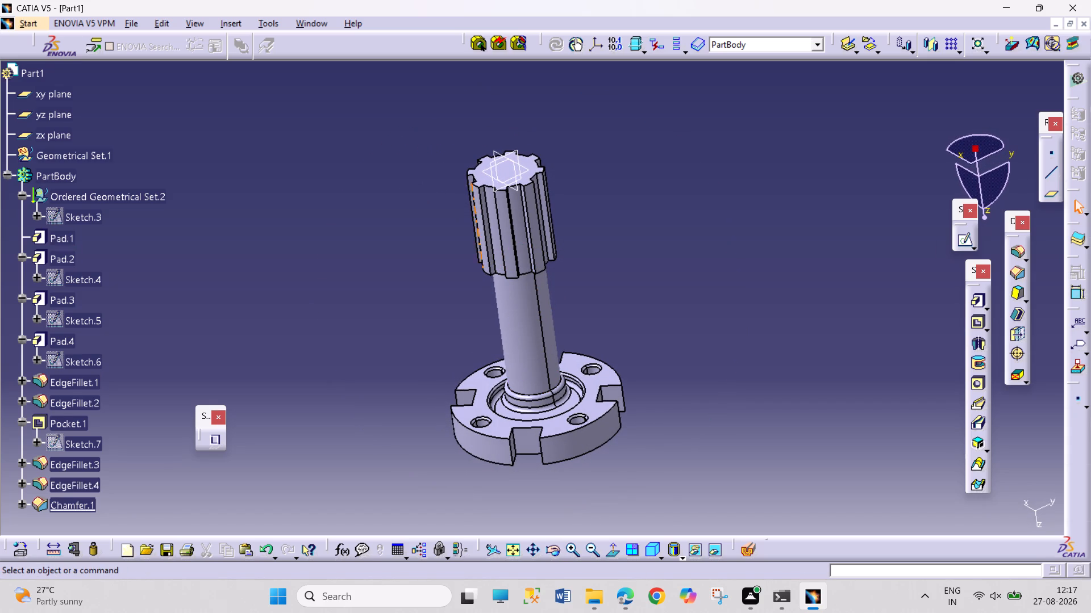
Cut a temporary lengthwise section through the shaft at a flange slot, inspect the flange and shaft profile, and restore the full model display.
{"action": "left_click", "coordinate": [751, 543]}
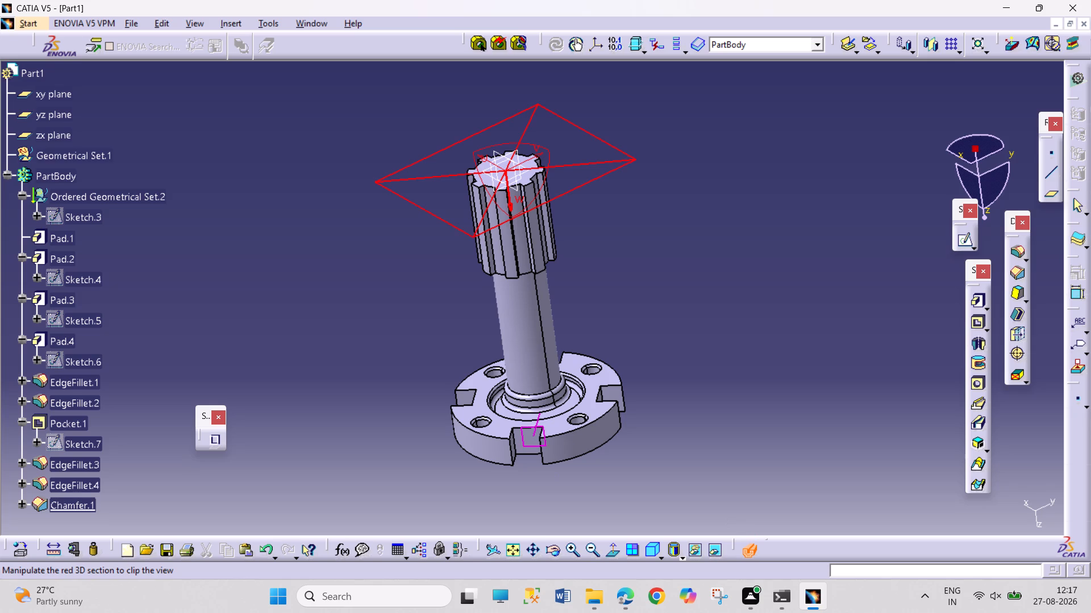
{"action": "left_click", "coordinate": [531, 426]}
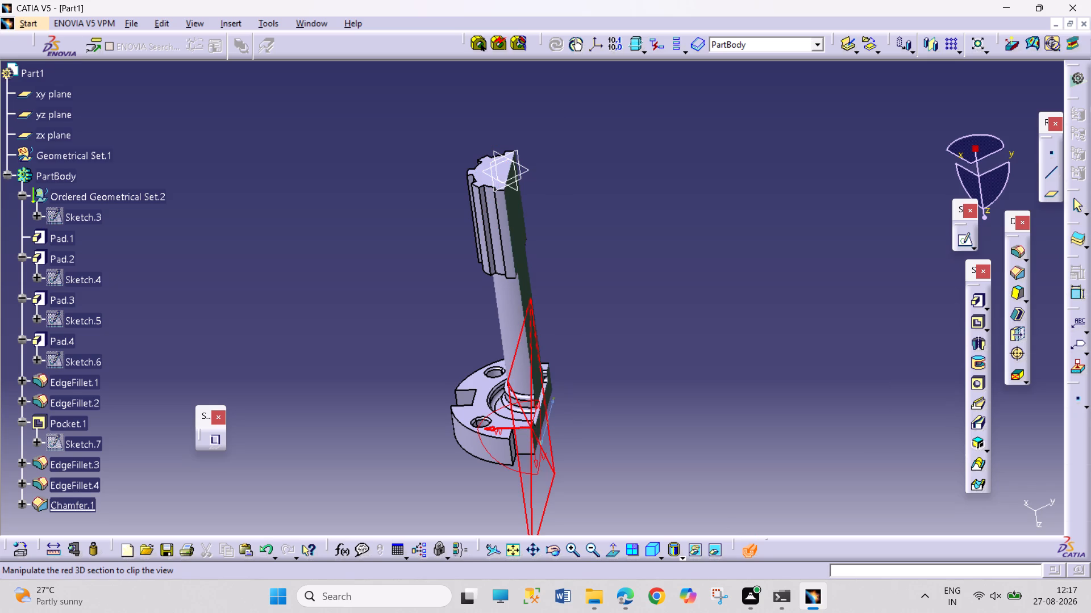
{"action": "left_click", "coordinate": [552, 551]}
{"action": "left_click_drag", "start_coordinate": [617, 496], "coordinate": [447, 386]}
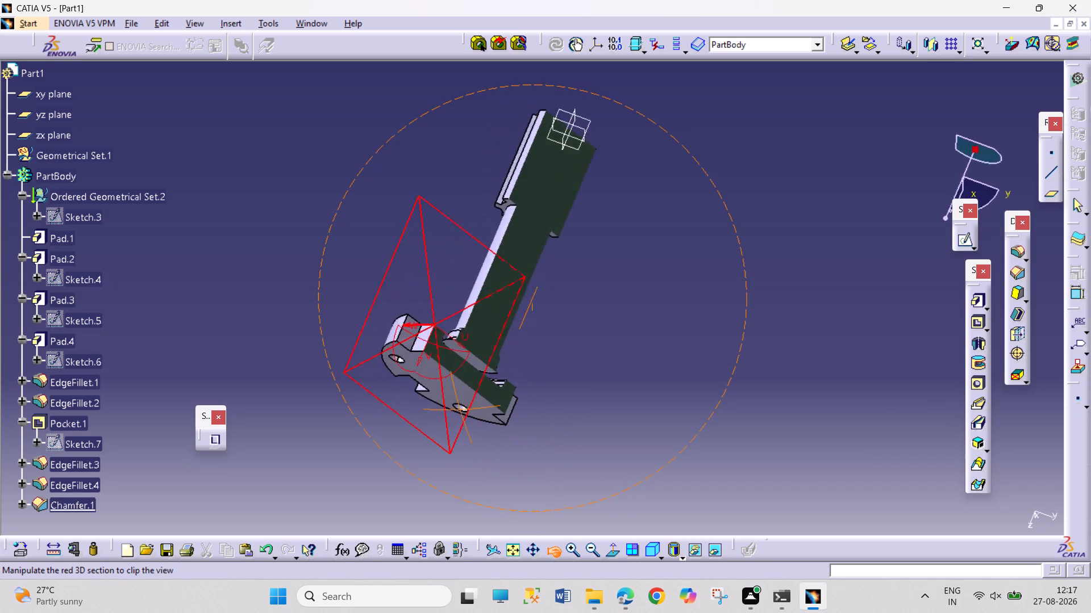
{"action": "left_click_drag", "start_coordinate": [447, 386], "coordinate": [431, 411]}
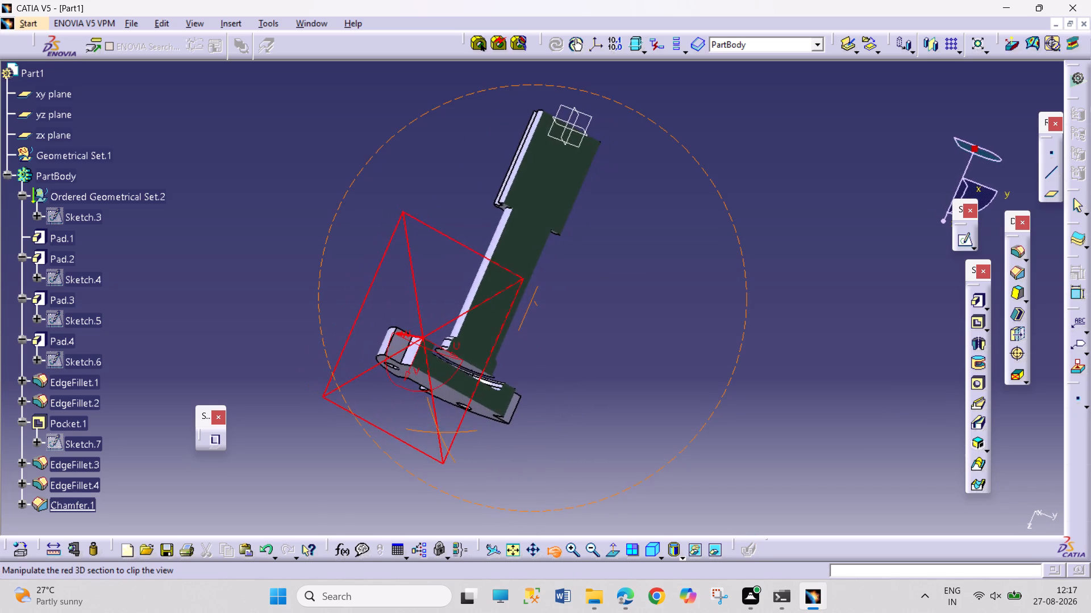
{"action": "left_click_drag", "start_coordinate": [431, 411], "coordinate": [422, 397]}
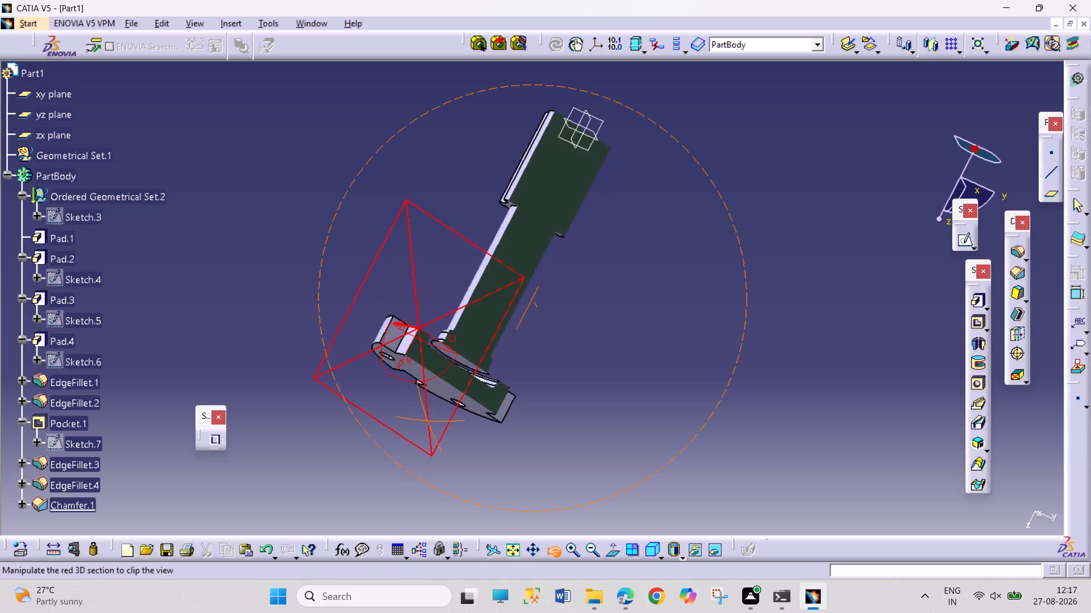
{"action": "left_click_drag", "start_coordinate": [422, 397], "coordinate": [477, 507]}
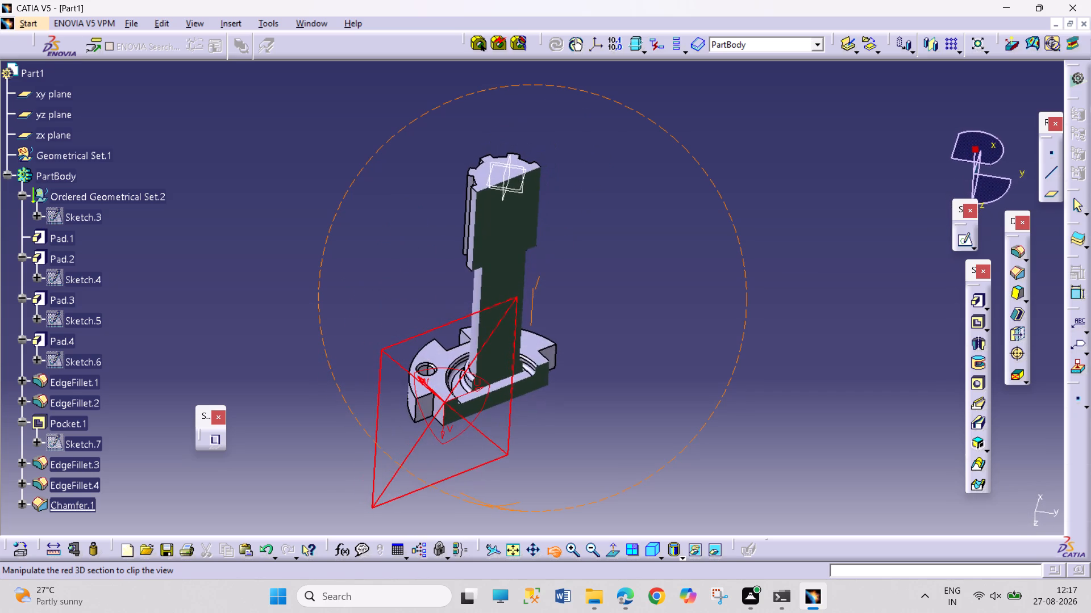
{"action": "left_click_drag", "start_coordinate": [477, 507], "coordinate": [399, 450]}
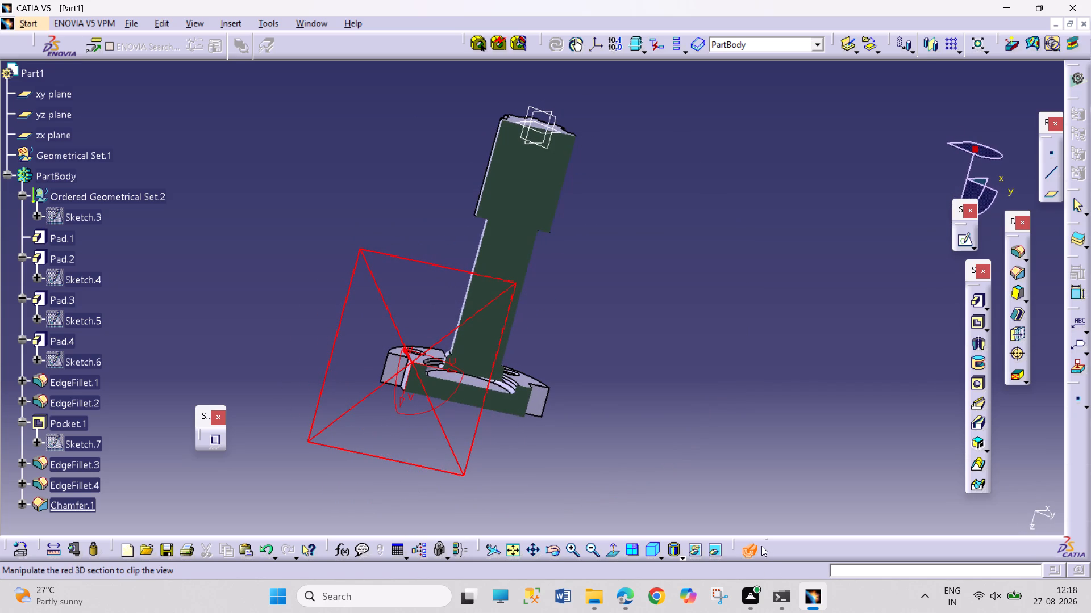
{"action": "left_click", "coordinate": [750, 546]}
{"action": "left_click", "coordinate": [693, 434]}
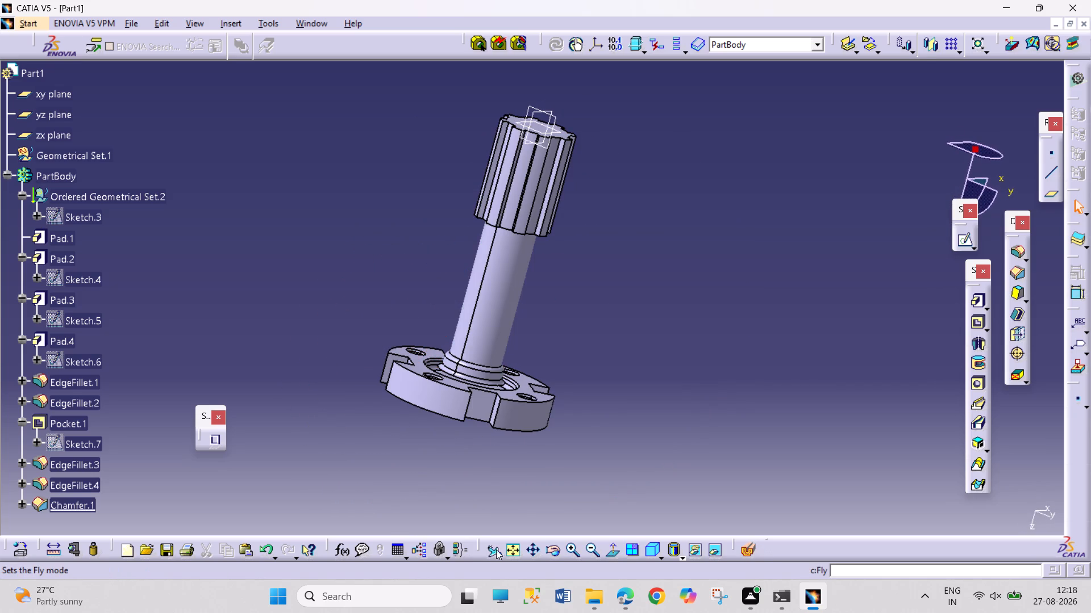
Sketch on the flat recess face around the shaft base in the flange, projecting the circular EdgeFillet.3 edge as the profile.
{"action": "left_click", "coordinate": [552, 544]}
{"action": "left_click_drag", "start_coordinate": [535, 389], "coordinate": [545, 433]}
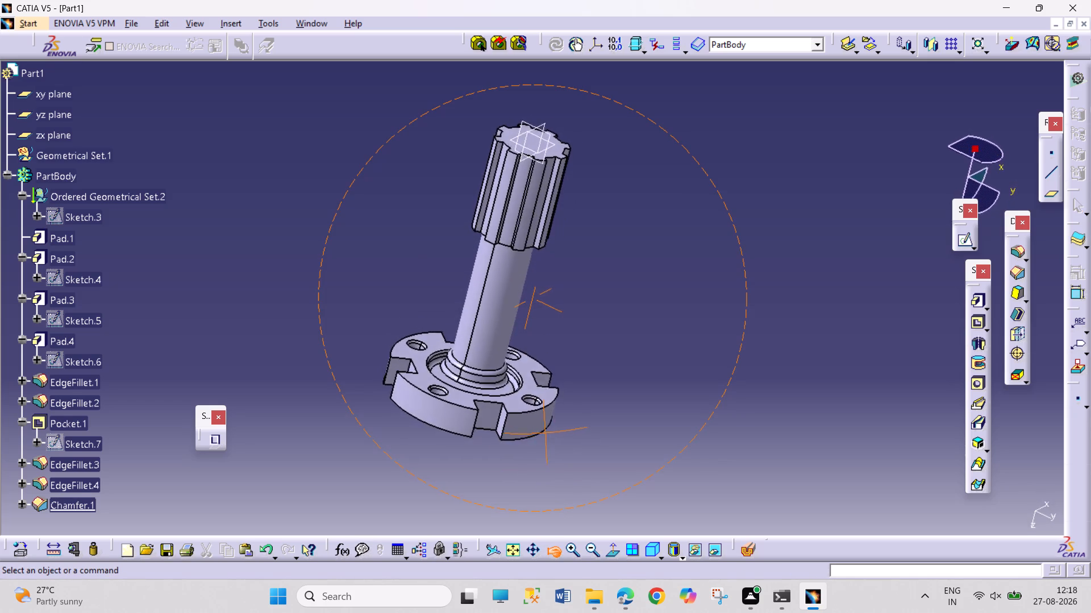
{"action": "left_click_drag", "start_coordinate": [545, 433], "coordinate": [557, 419]}
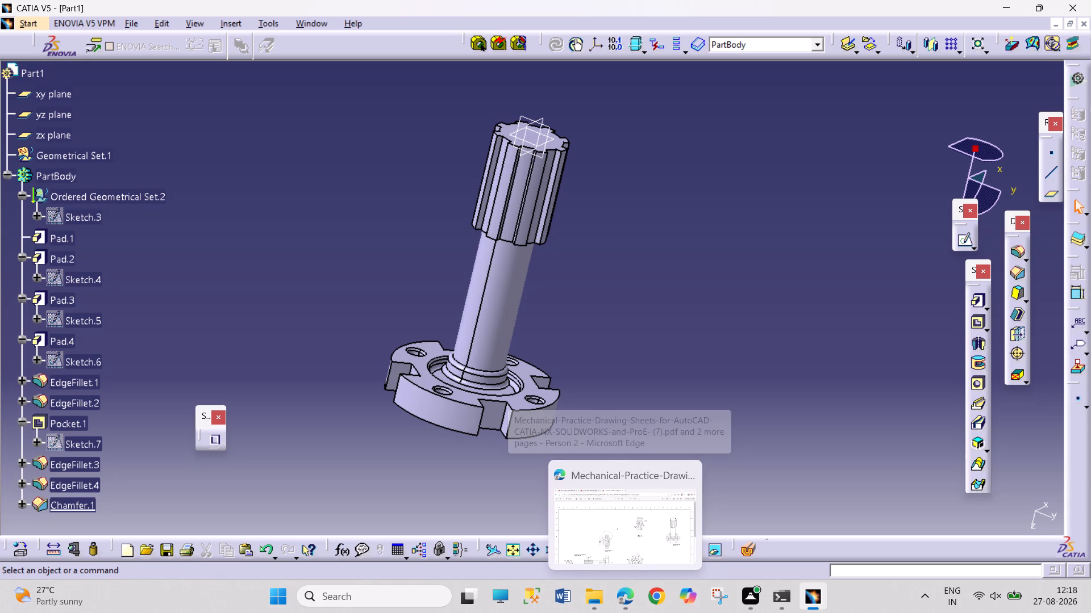
{"action": "left_click", "coordinate": [509, 387]}
{"action": "left_click", "coordinate": [961, 237]}
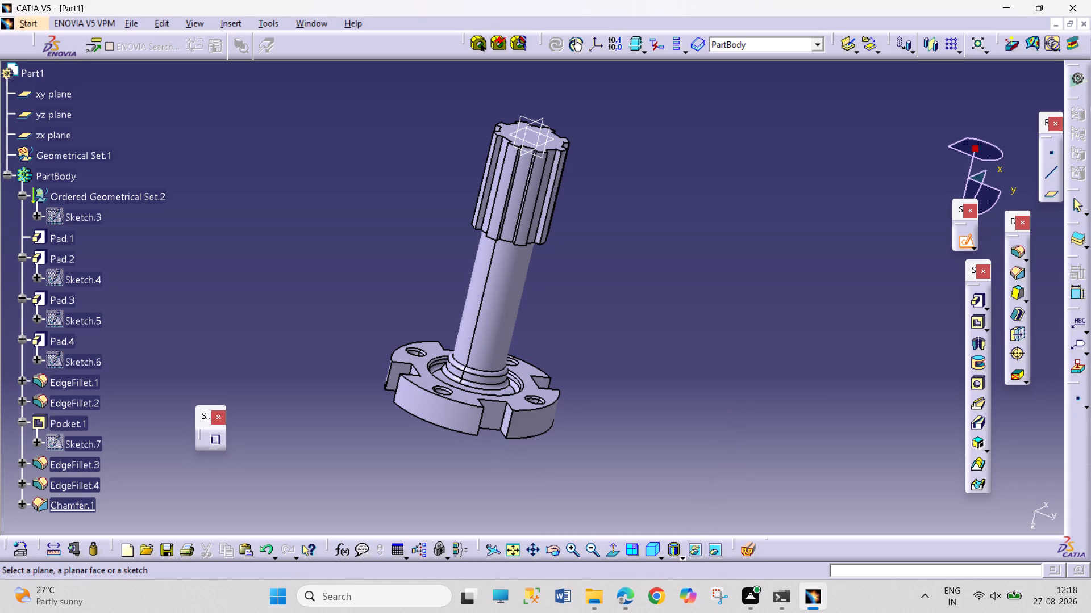
{"action": "left_click", "coordinate": [509, 390]}
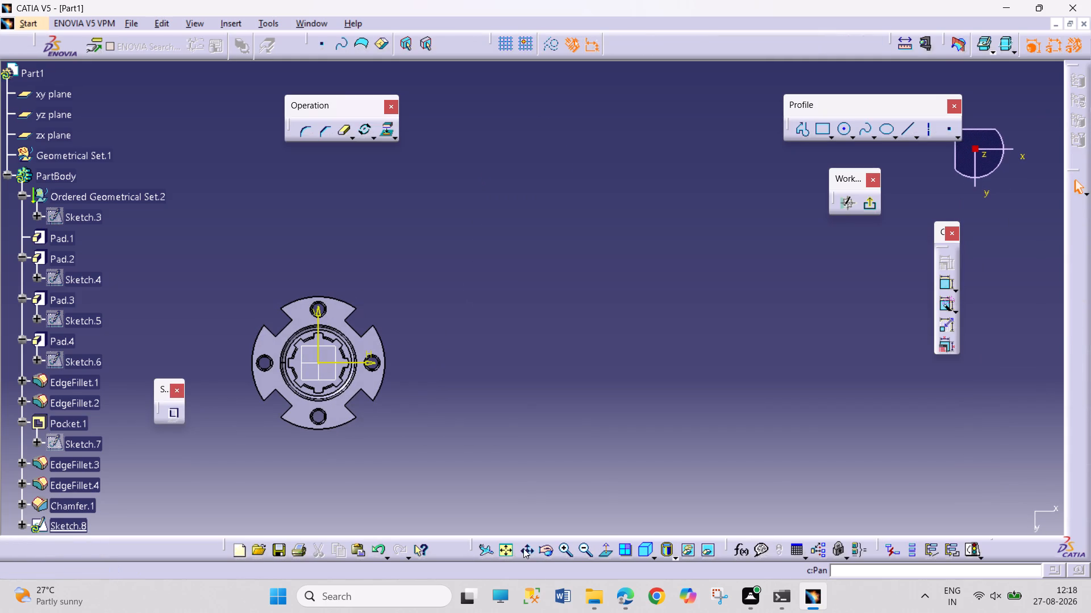
{"action": "left_click", "coordinate": [506, 547]}
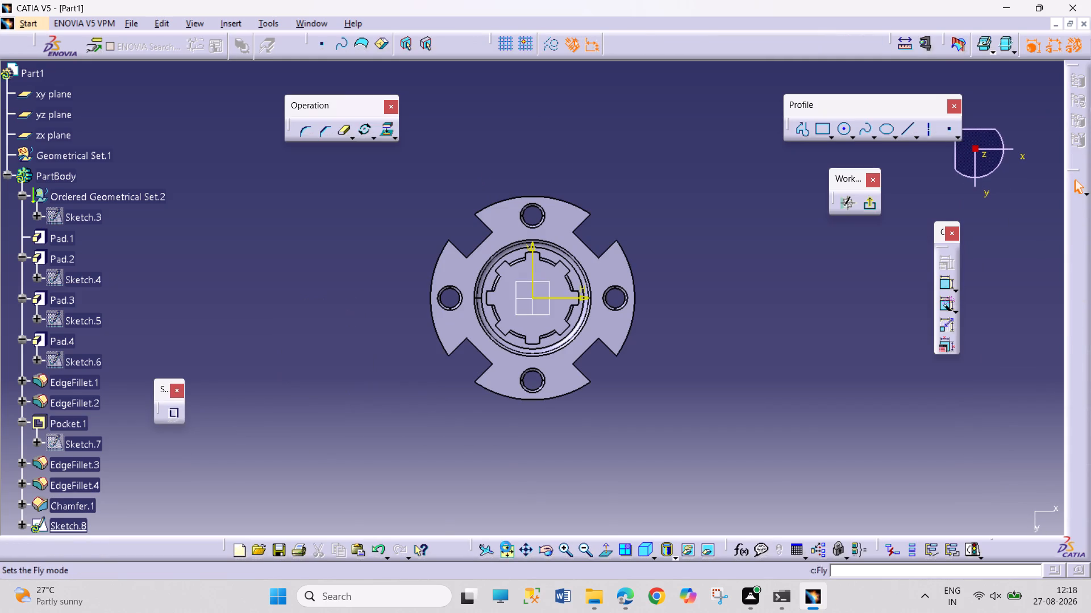
{"action": "left_click", "coordinate": [578, 277]}
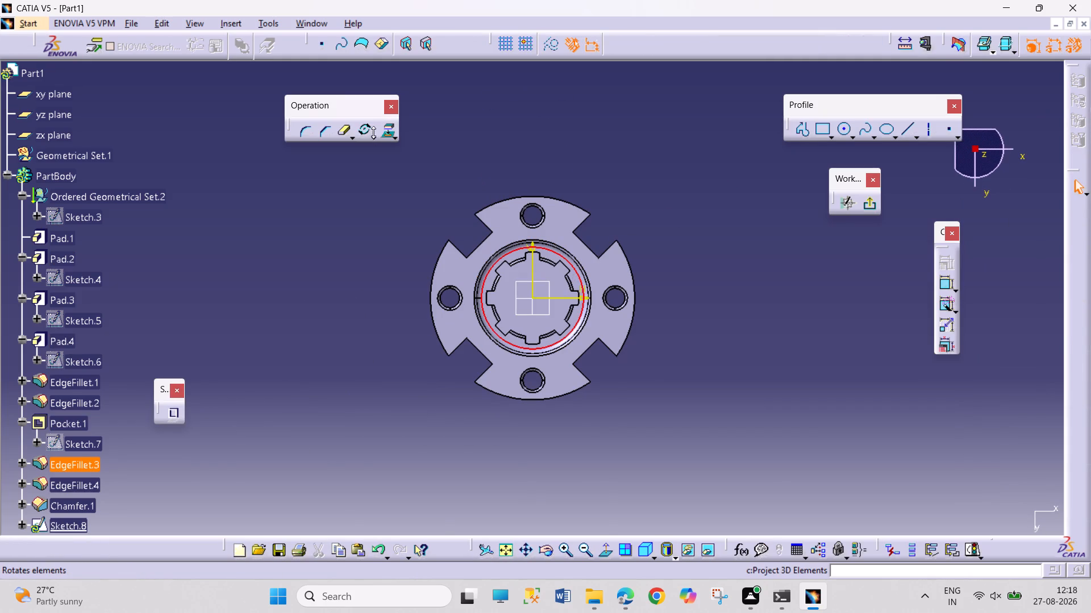
{"action": "left_click", "coordinate": [382, 135]}
{"action": "left_click", "coordinate": [588, 123]}
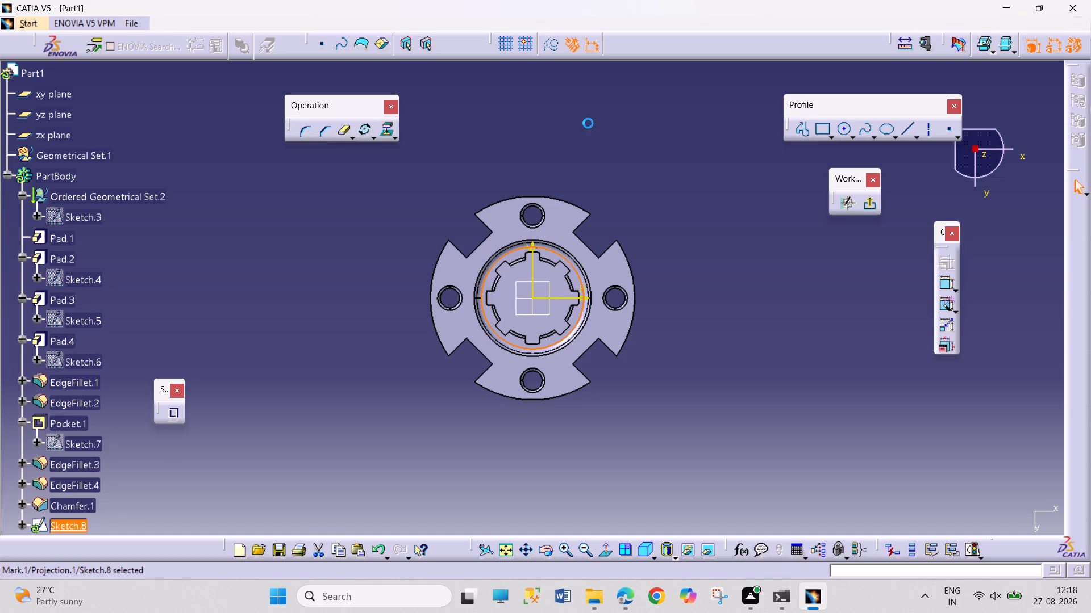
{"action": "left_click", "coordinate": [863, 210]}
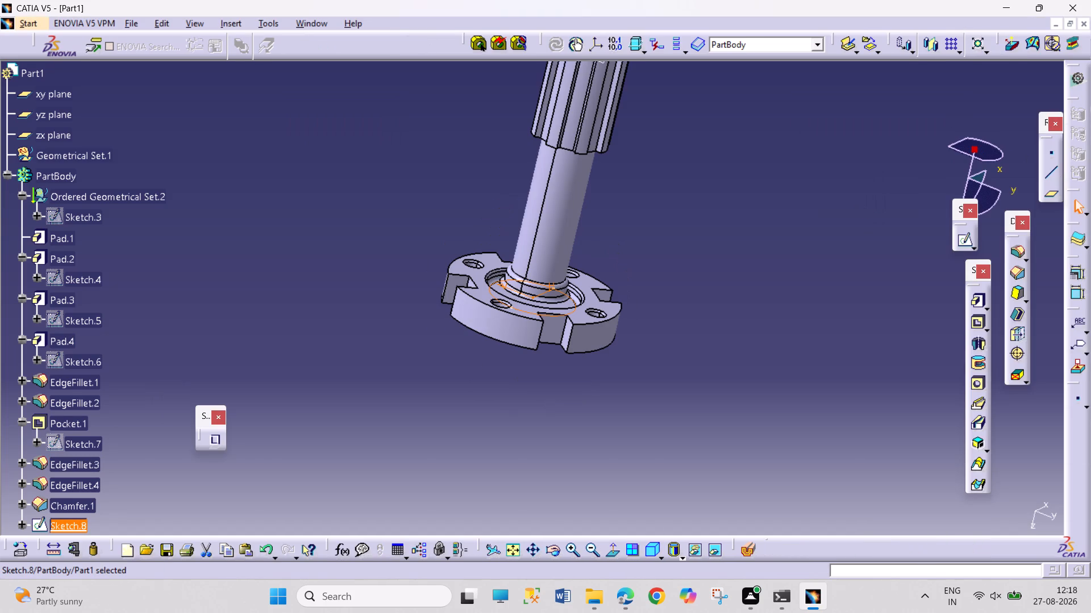
Pad the projected circle 5 mm in the reversed direction, toward the splined end.
{"action": "left_click", "coordinate": [979, 302]}
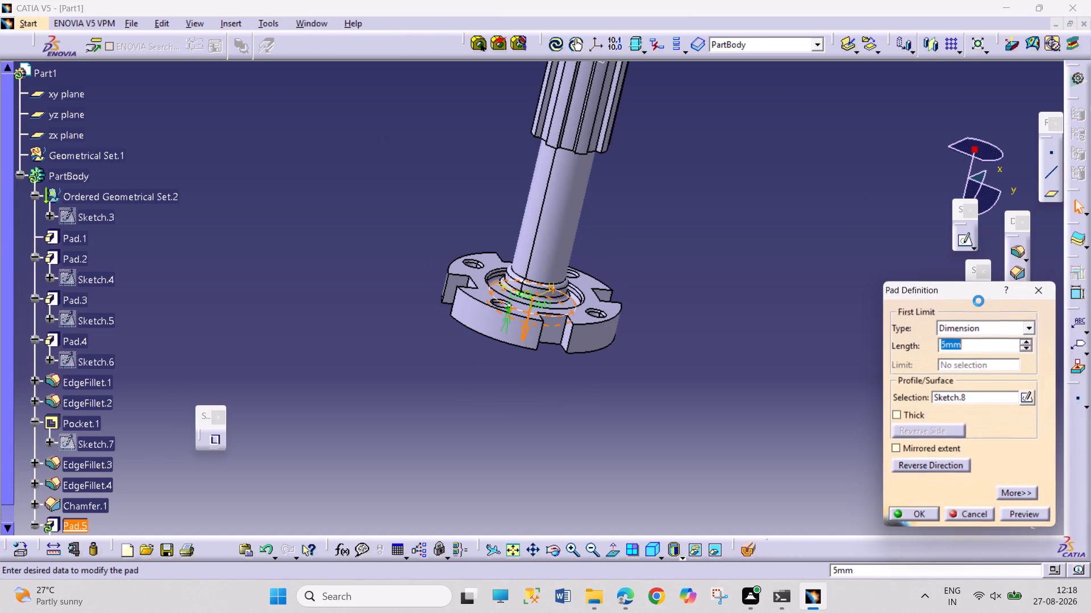
{"action": "left_click", "coordinate": [904, 464]}
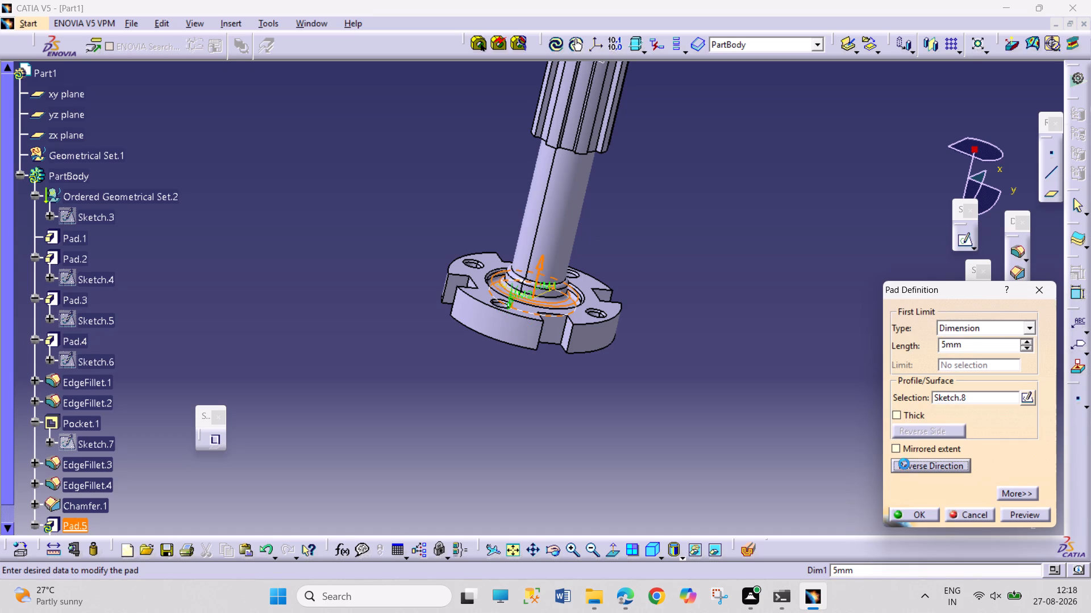
{"action": "left_click", "coordinate": [909, 514]}
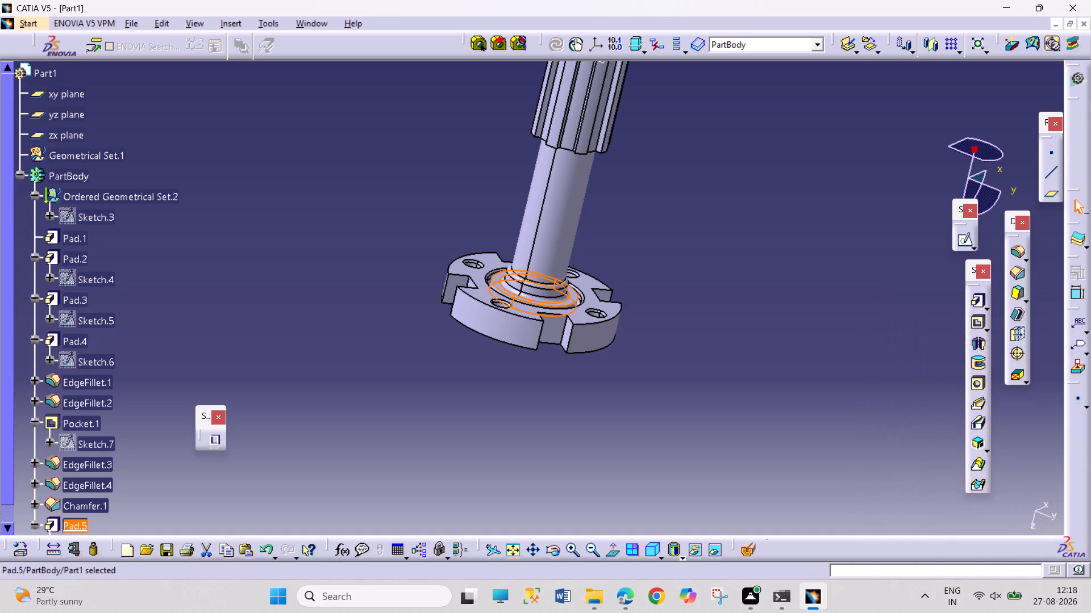
{"action": "left_click", "coordinate": [812, 436]}
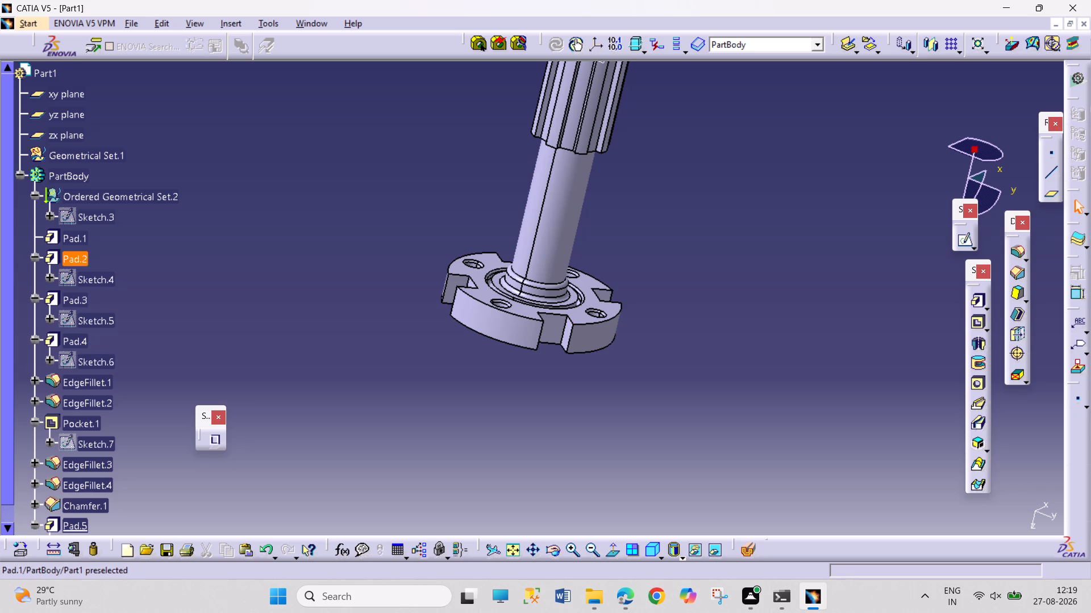
Collapse the PartBody branch of the specification tree.
{"action": "left_click", "coordinate": [16, 175]}
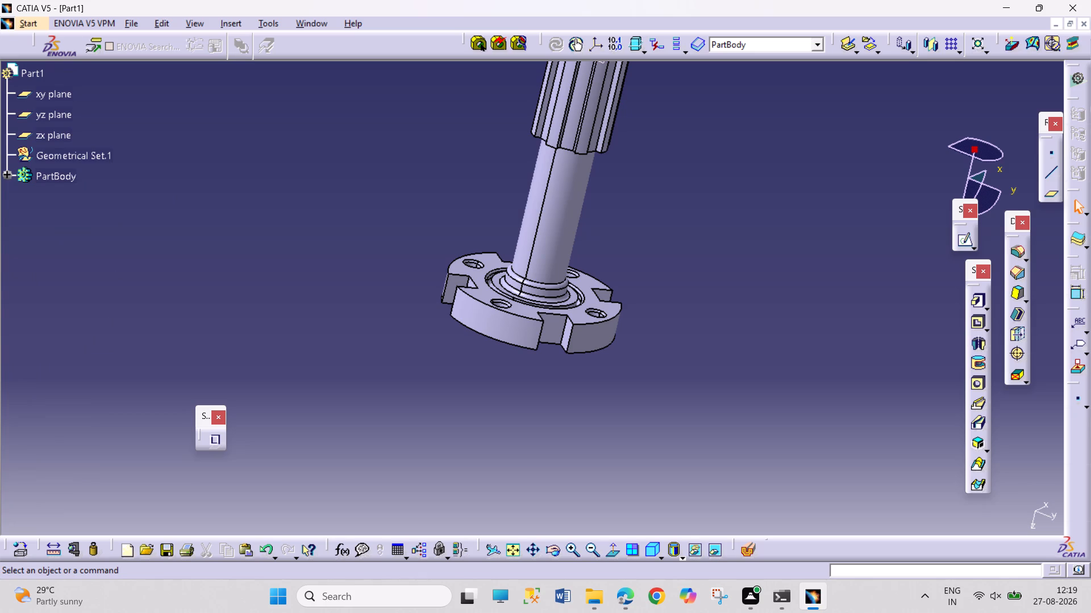
Inspect the padded shaft base and flange recess from the side and from the splined end.
{"action": "middle_click_drag", "start_coordinate": [151, 254], "coordinate": [99, 364]}
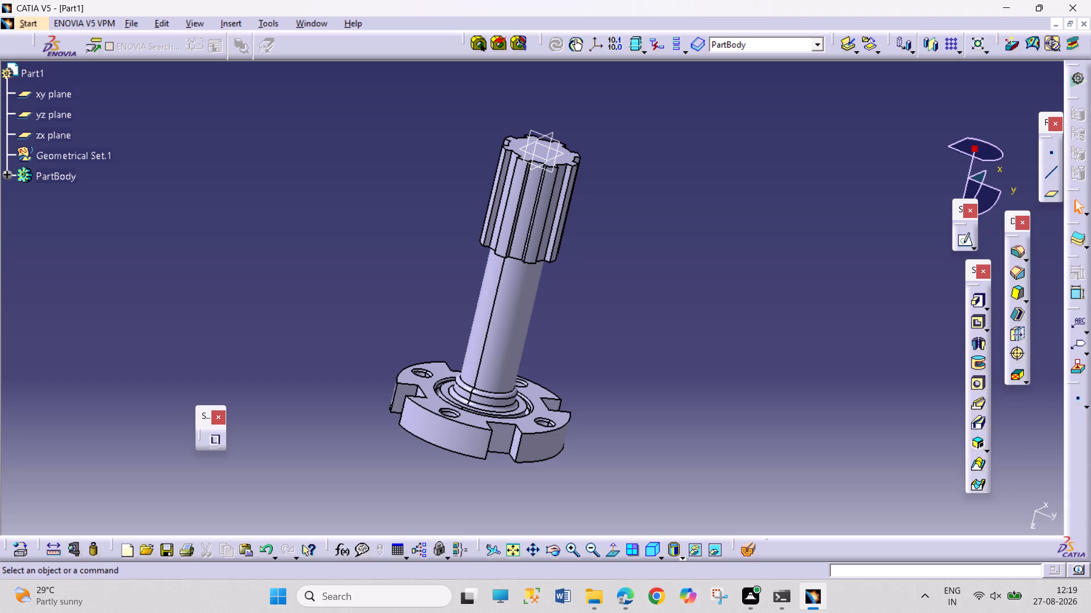
{"action": "left_click", "coordinate": [554, 550]}
{"action": "left_click_drag", "start_coordinate": [457, 496], "coordinate": [457, 493]}
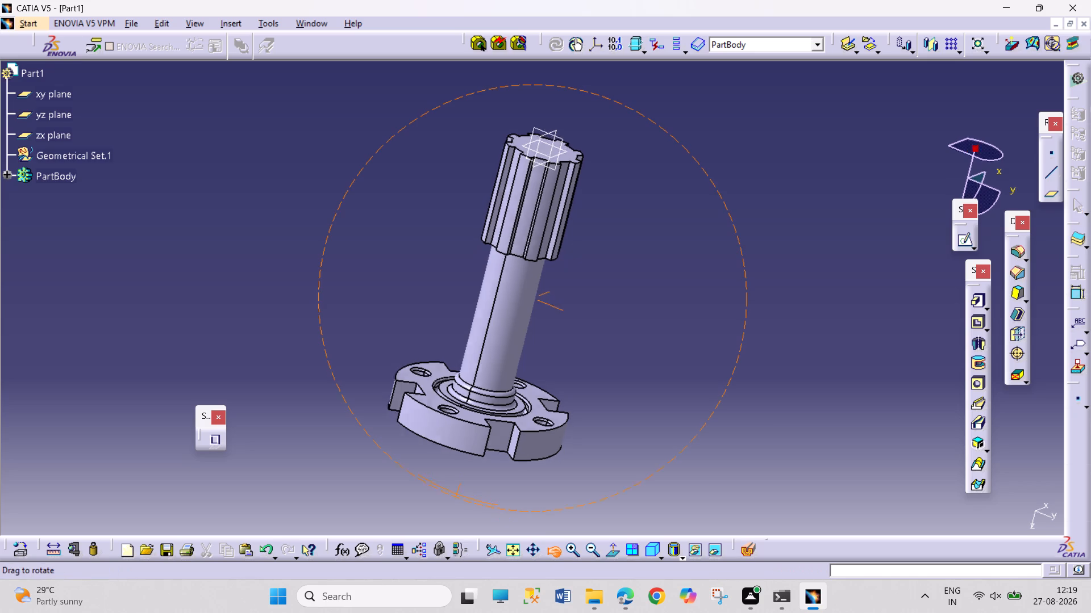
{"action": "left_click_drag", "start_coordinate": [457, 493], "coordinate": [533, 490]}
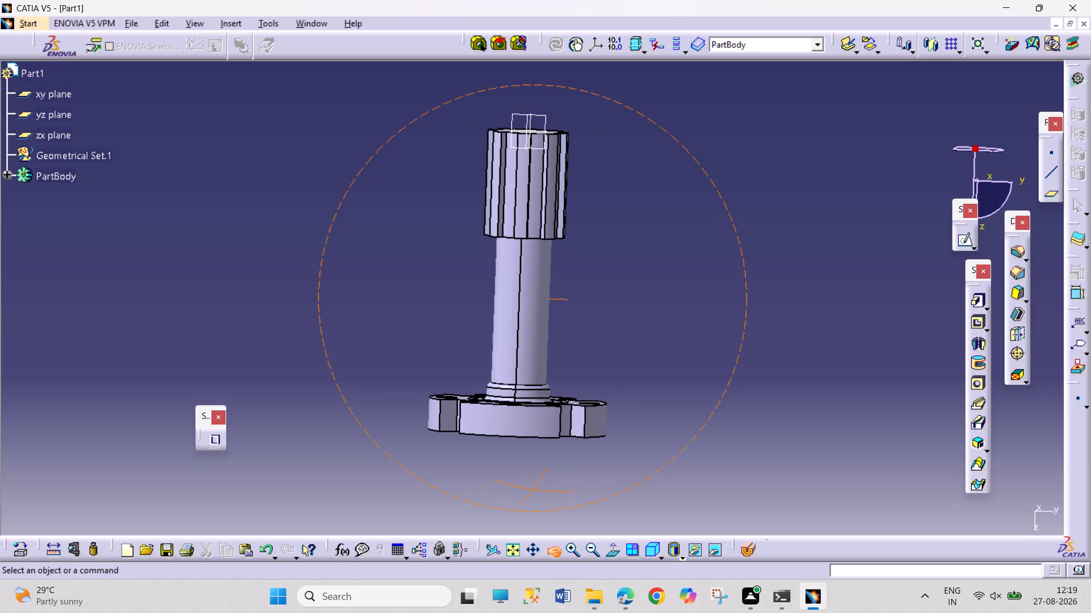
{"action": "left_click_drag", "start_coordinate": [533, 490], "coordinate": [507, 488]}
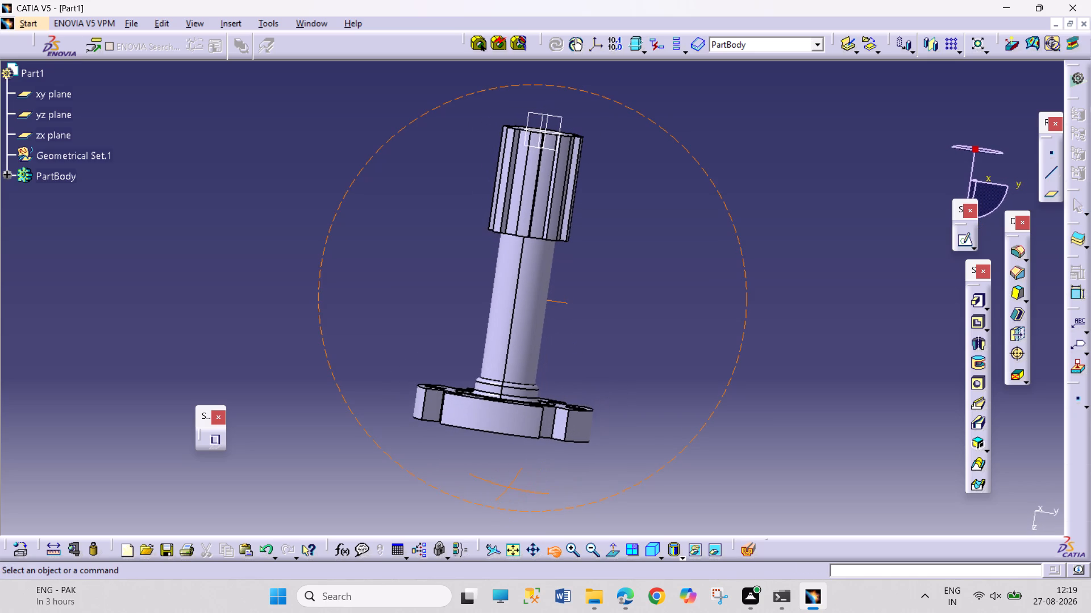
{"action": "left_click_drag", "start_coordinate": [507, 488], "coordinate": [536, 489]}
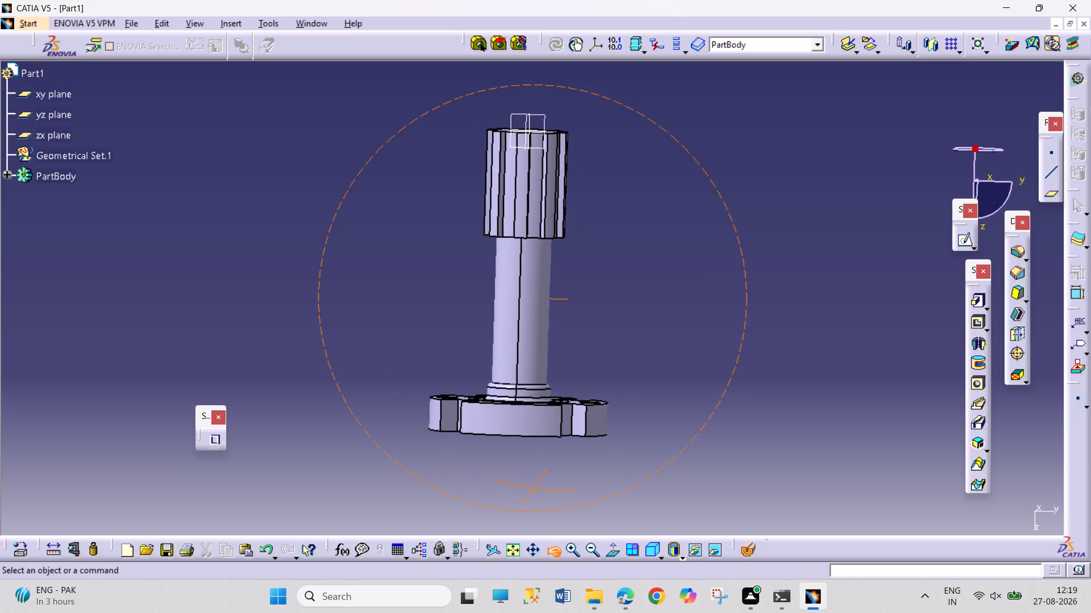
{"action": "left_click_drag", "start_coordinate": [536, 489], "coordinate": [538, 489]}
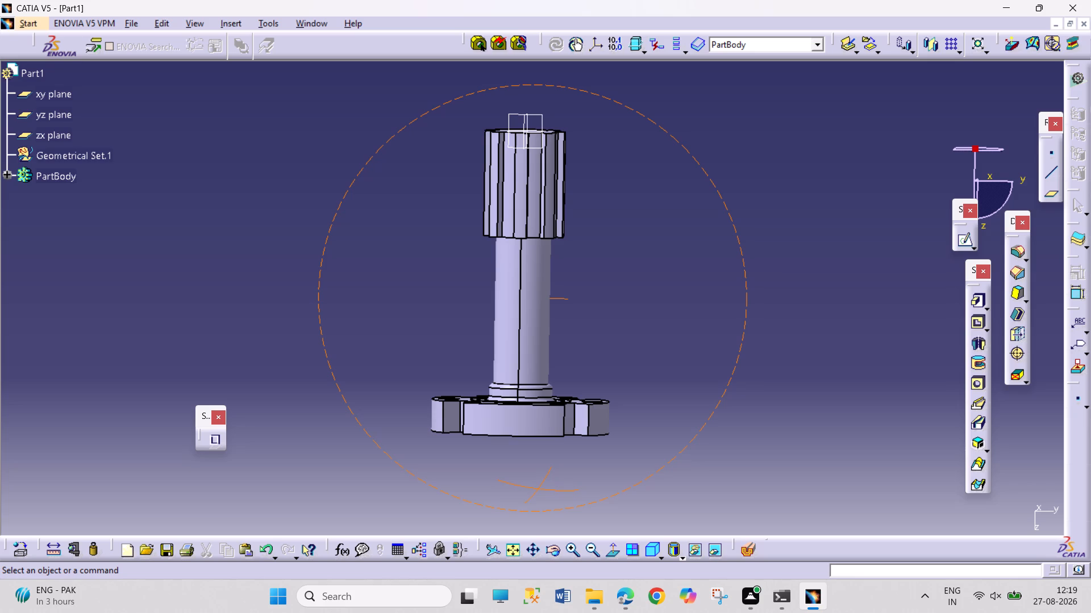
{"action": "left_click", "coordinate": [549, 552]}
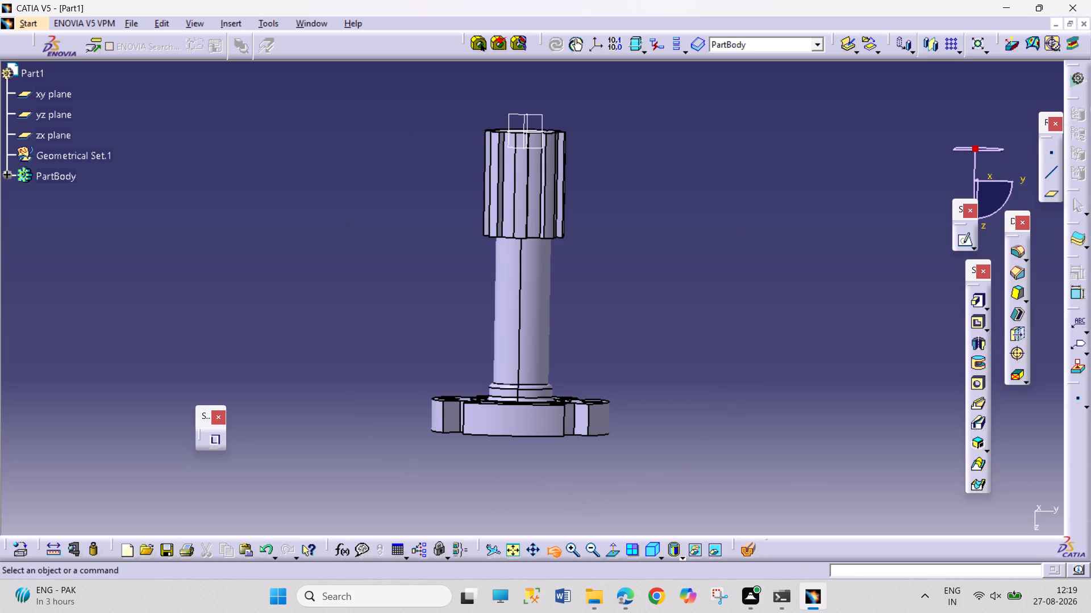
{"action": "left_click_drag", "start_coordinate": [637, 170], "coordinate": [561, 291]}
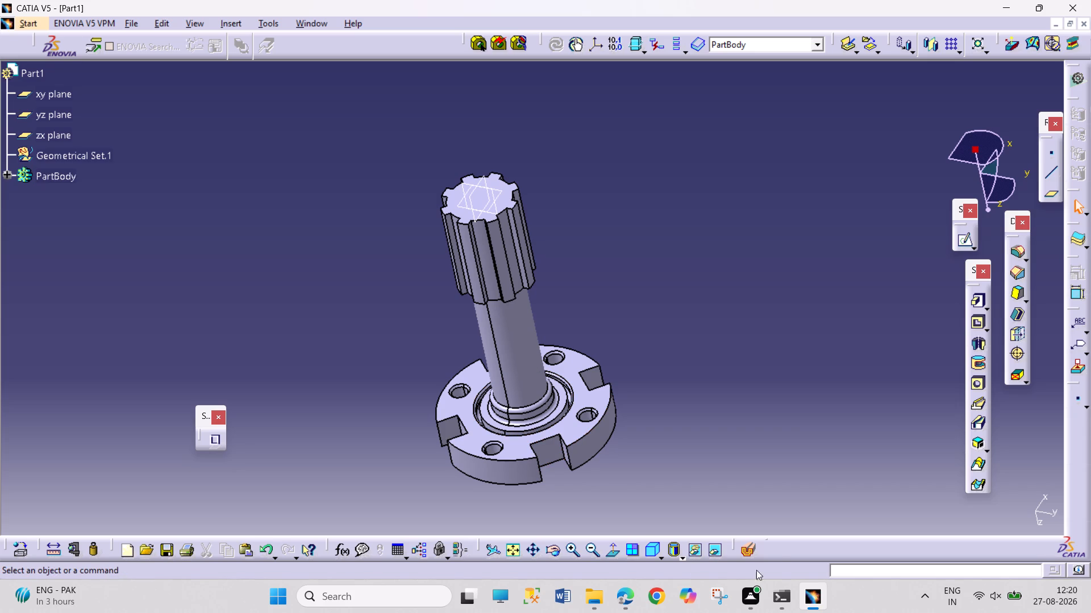
Examine the shaft and flange recess in a temporary lengthwise section cut, and restore the full view.
{"action": "left_click", "coordinate": [749, 544]}
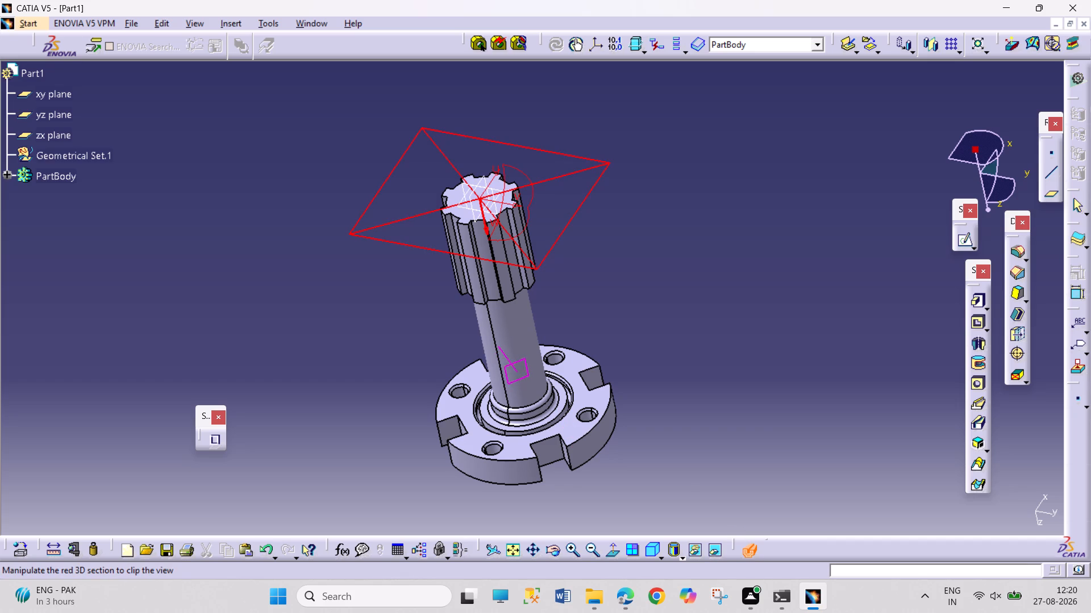
{"action": "left_click", "coordinate": [545, 386]}
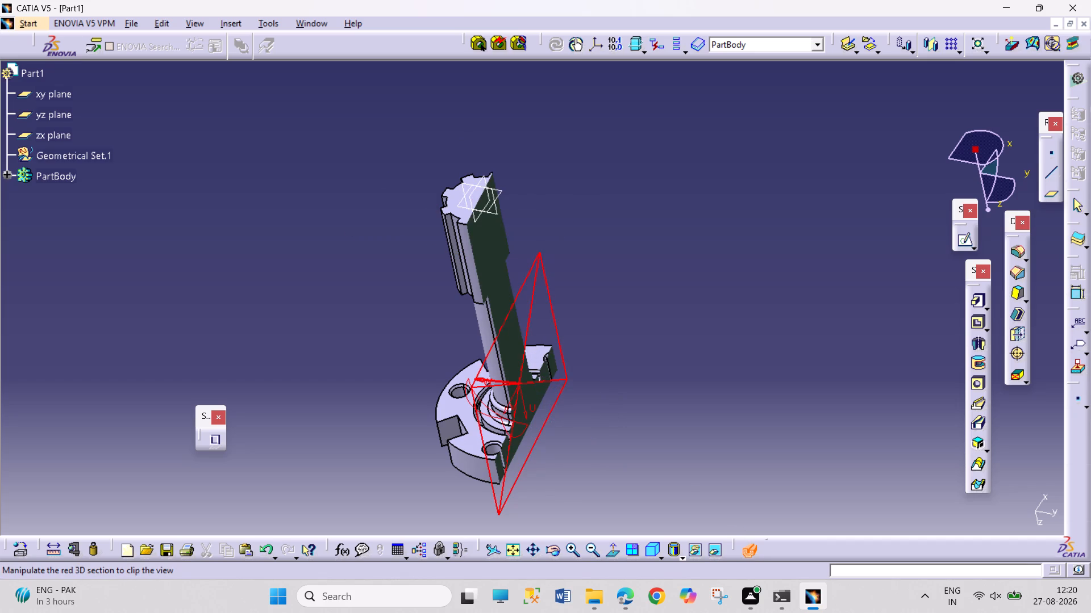
{"action": "left_click", "coordinate": [748, 550]}
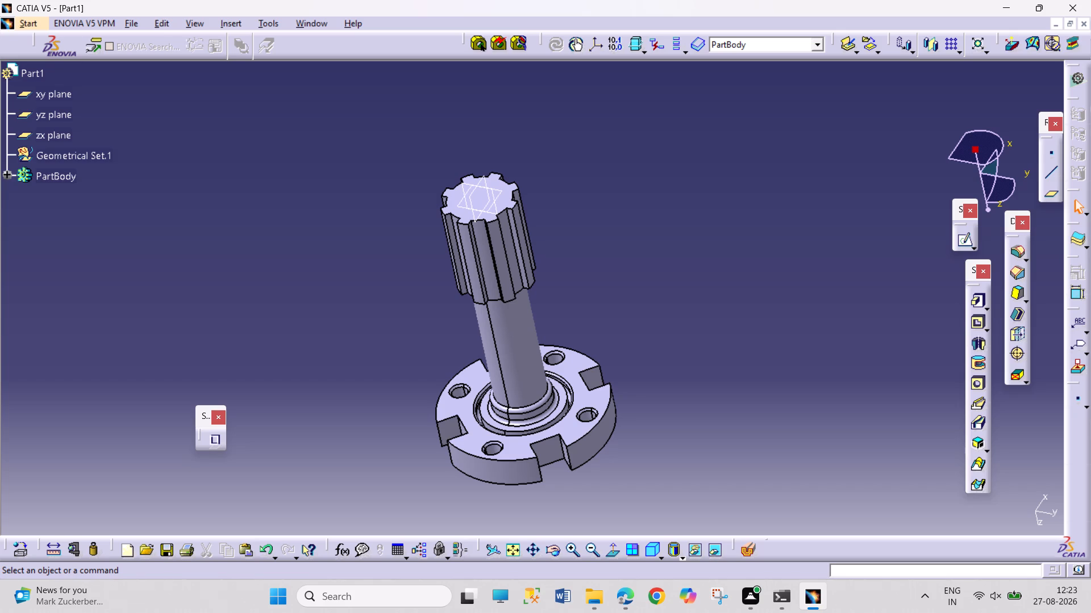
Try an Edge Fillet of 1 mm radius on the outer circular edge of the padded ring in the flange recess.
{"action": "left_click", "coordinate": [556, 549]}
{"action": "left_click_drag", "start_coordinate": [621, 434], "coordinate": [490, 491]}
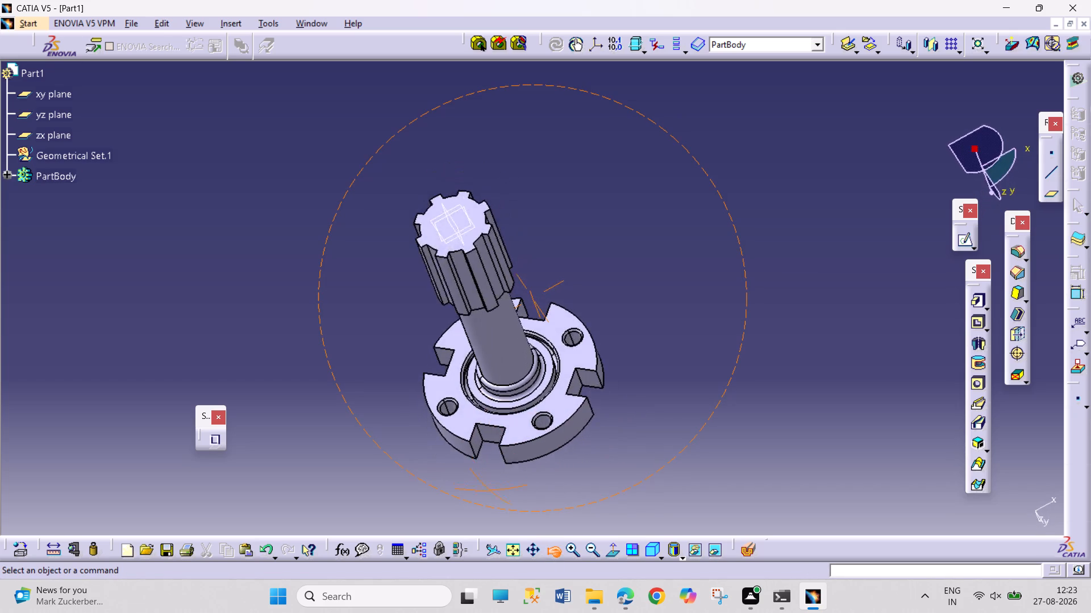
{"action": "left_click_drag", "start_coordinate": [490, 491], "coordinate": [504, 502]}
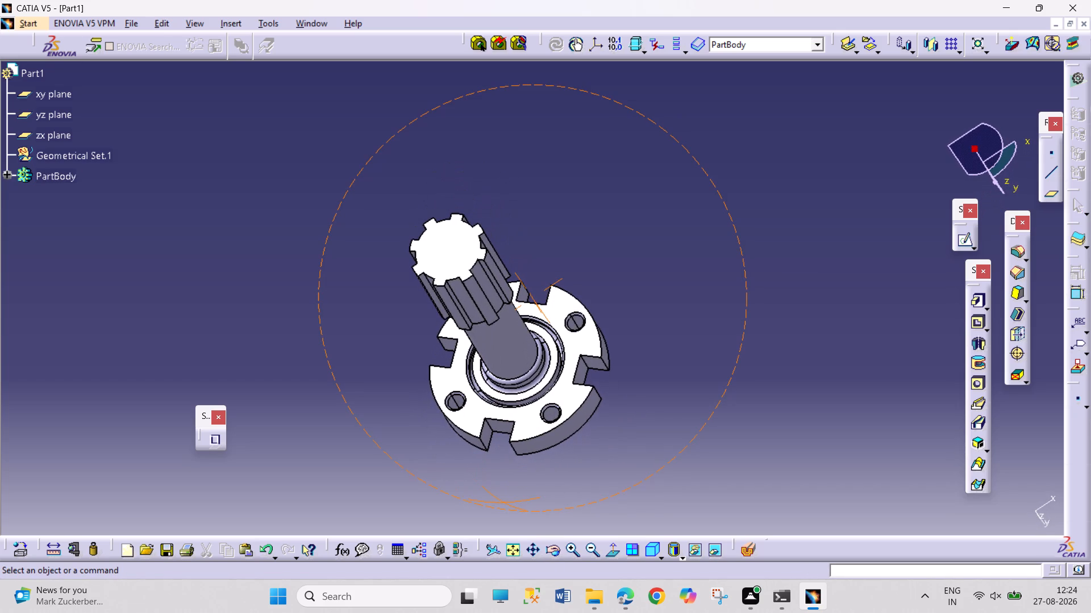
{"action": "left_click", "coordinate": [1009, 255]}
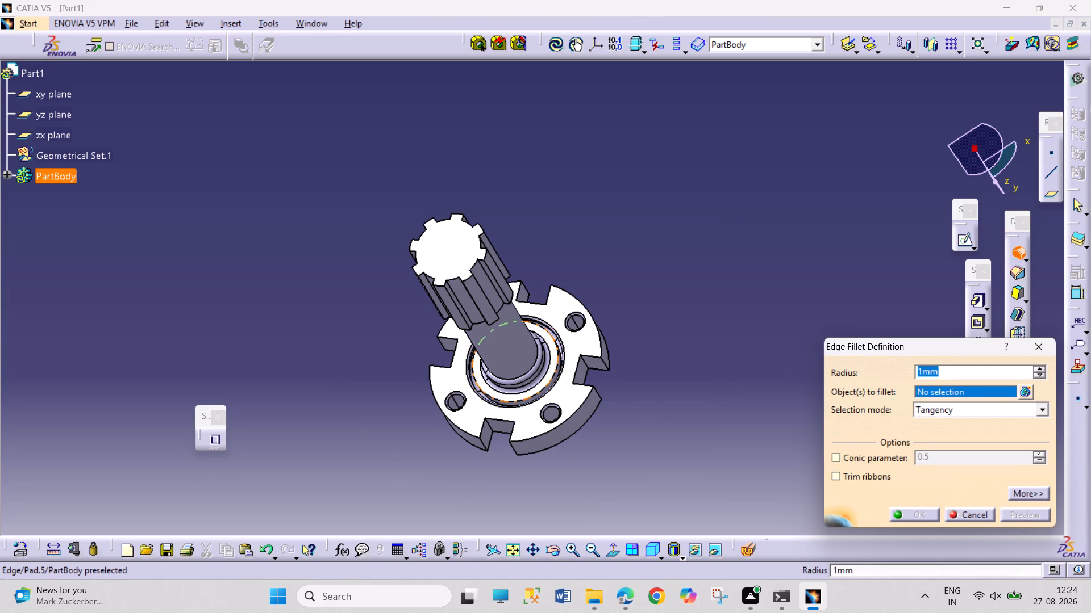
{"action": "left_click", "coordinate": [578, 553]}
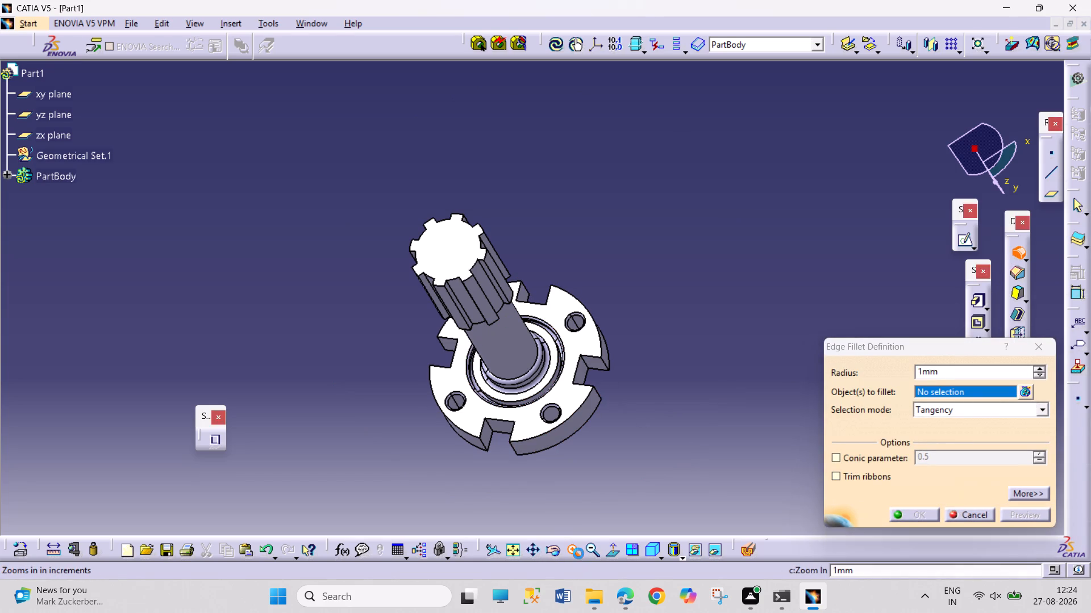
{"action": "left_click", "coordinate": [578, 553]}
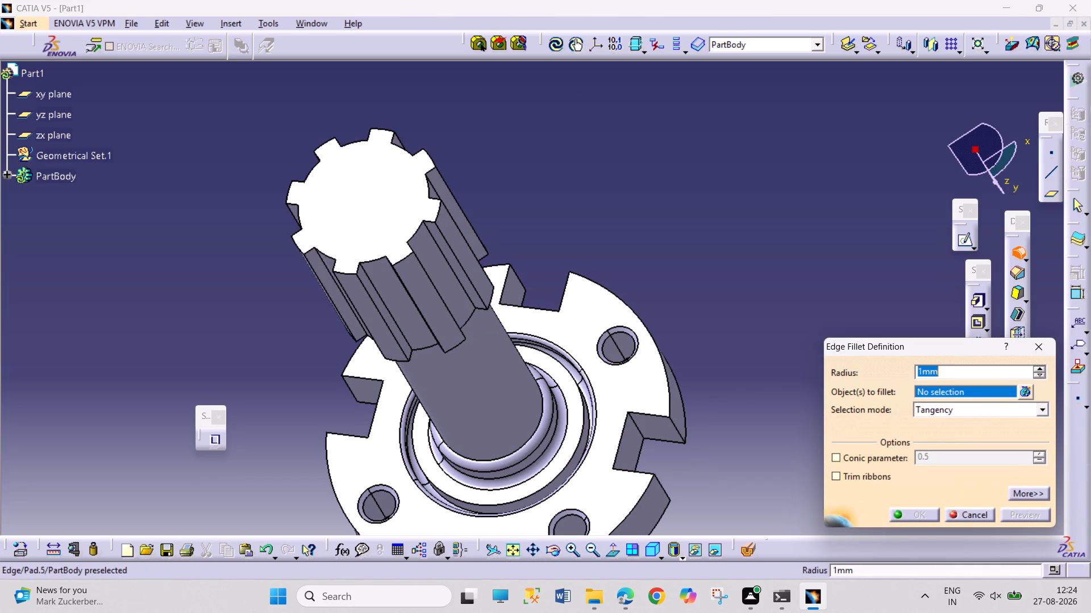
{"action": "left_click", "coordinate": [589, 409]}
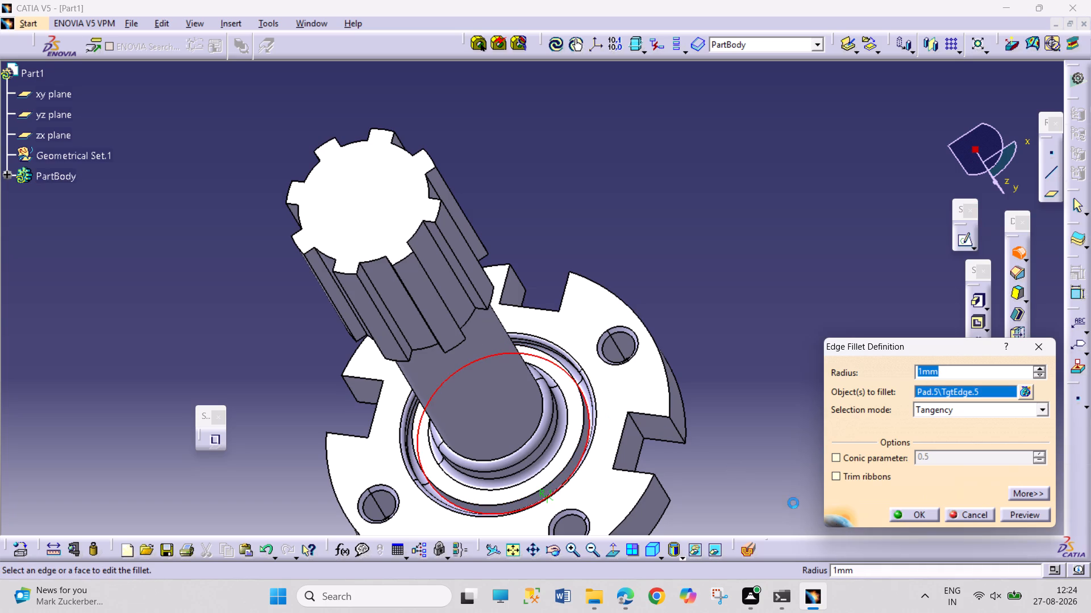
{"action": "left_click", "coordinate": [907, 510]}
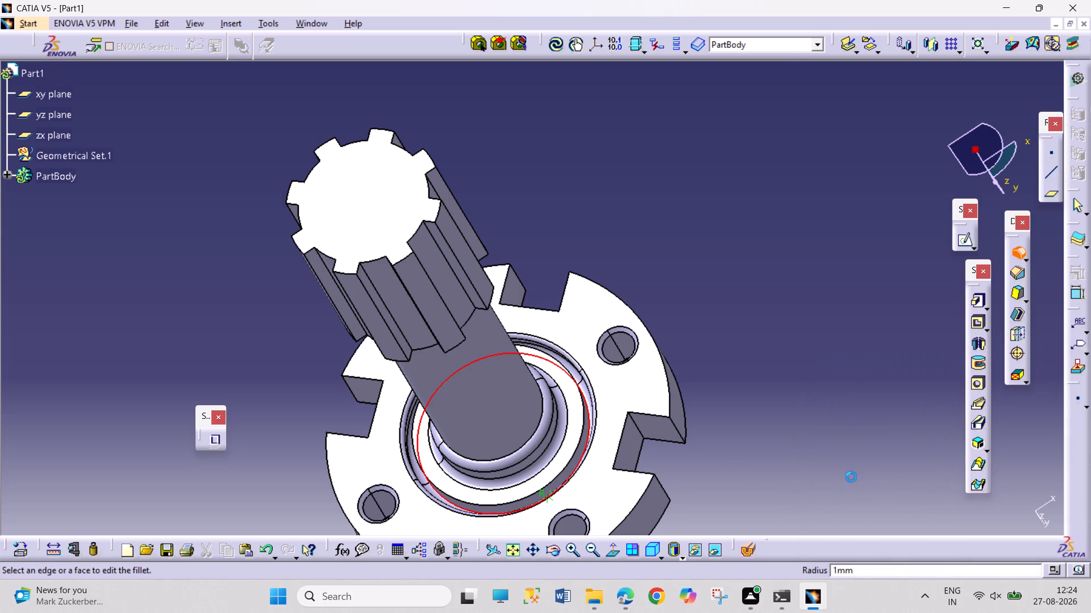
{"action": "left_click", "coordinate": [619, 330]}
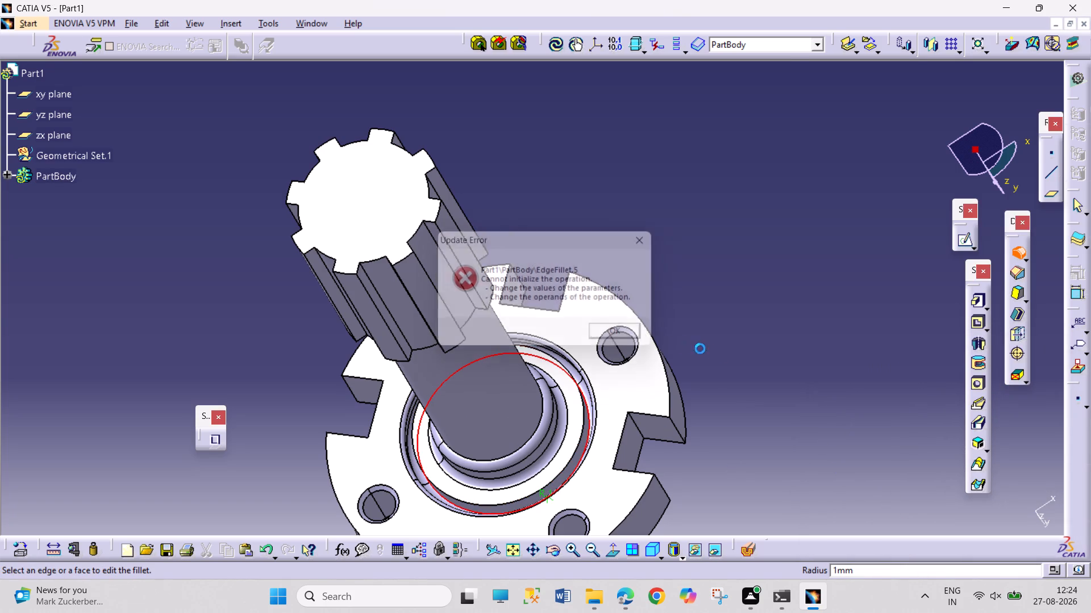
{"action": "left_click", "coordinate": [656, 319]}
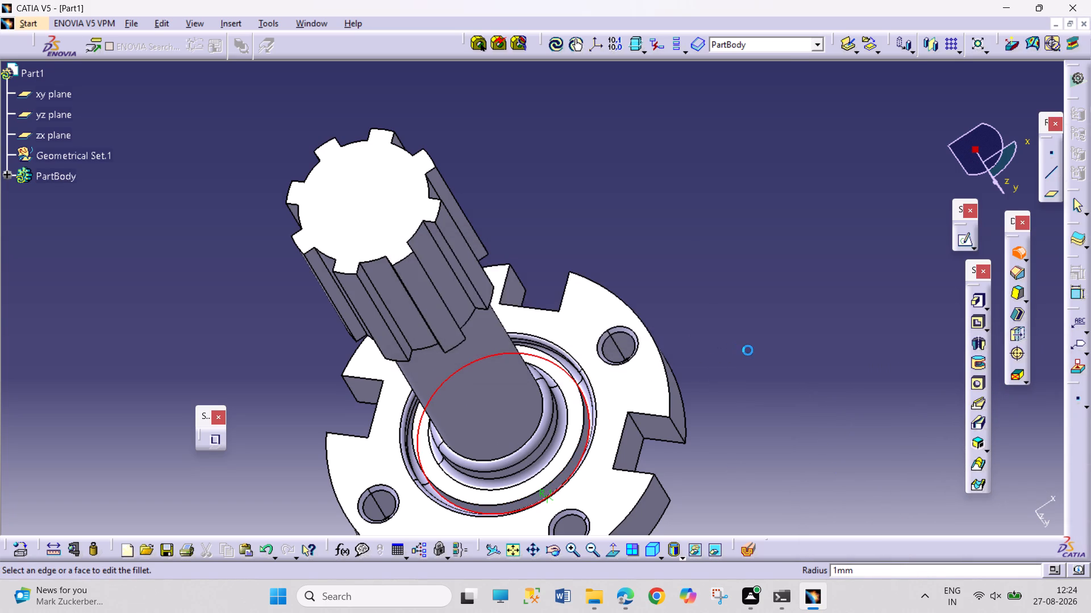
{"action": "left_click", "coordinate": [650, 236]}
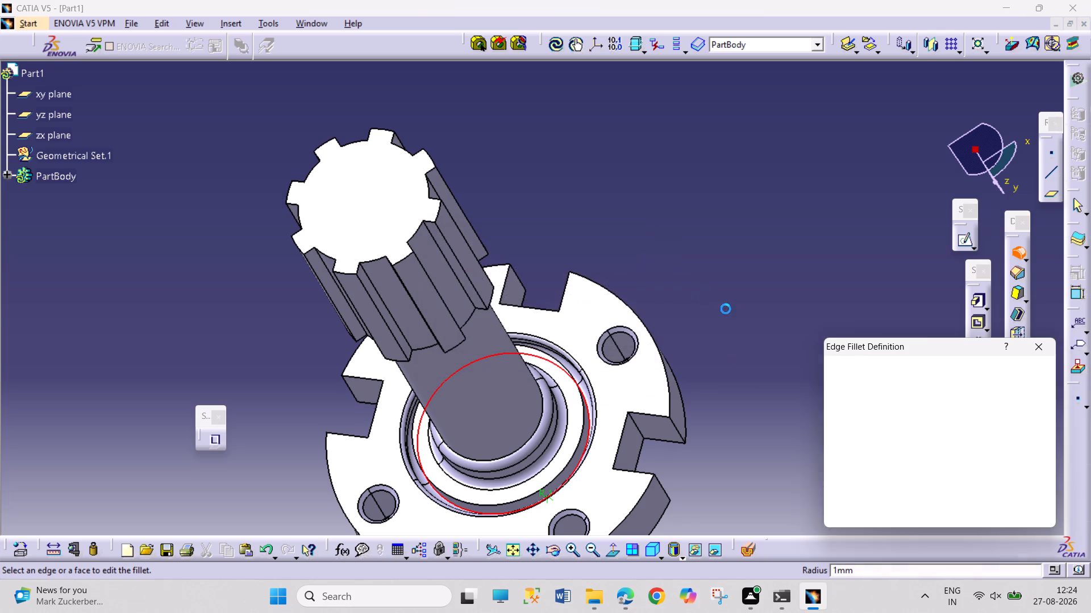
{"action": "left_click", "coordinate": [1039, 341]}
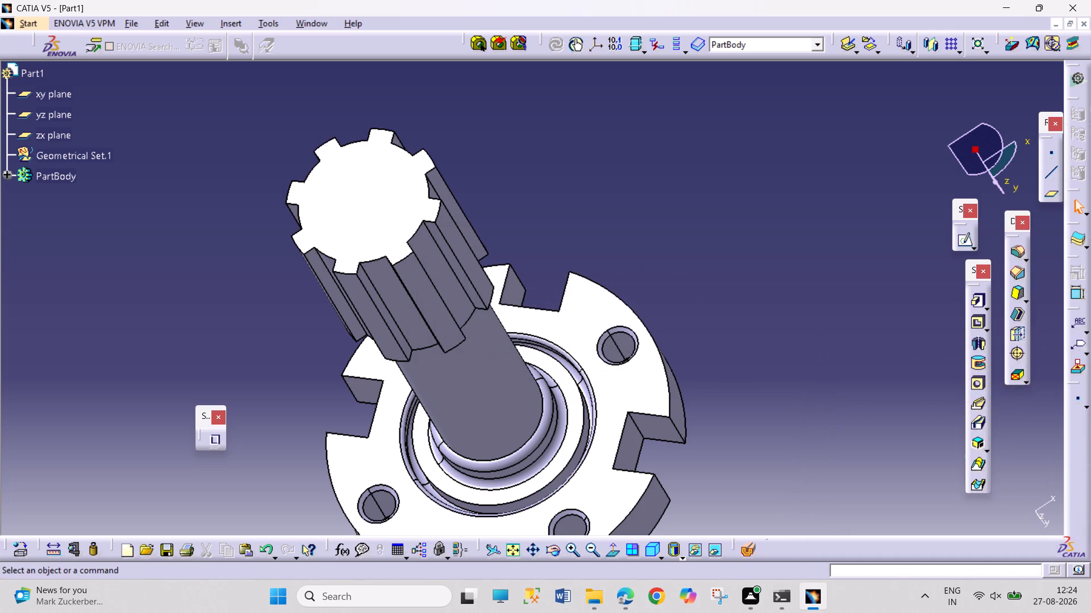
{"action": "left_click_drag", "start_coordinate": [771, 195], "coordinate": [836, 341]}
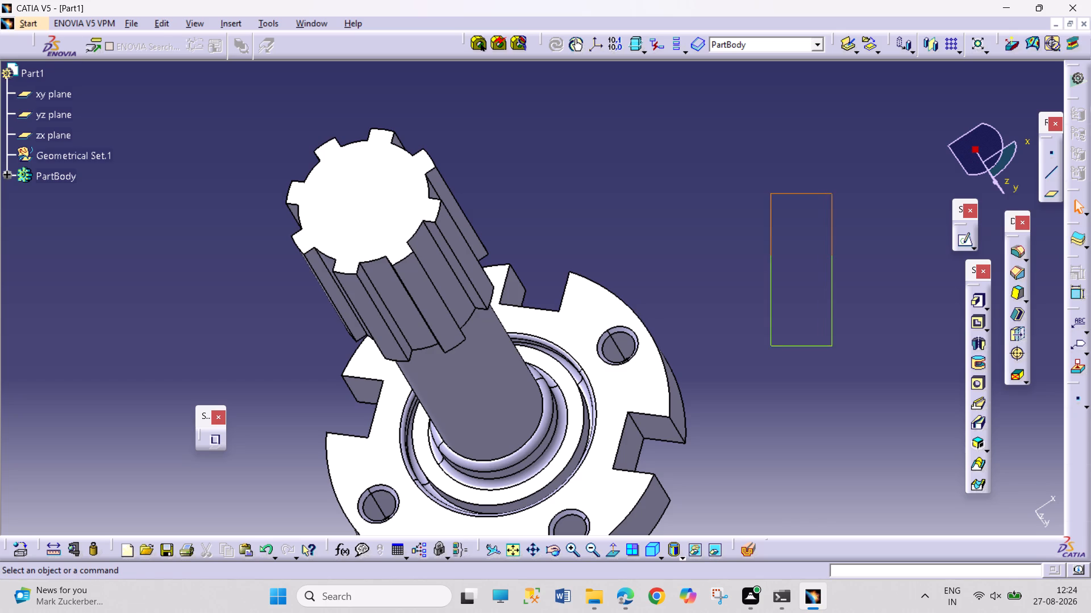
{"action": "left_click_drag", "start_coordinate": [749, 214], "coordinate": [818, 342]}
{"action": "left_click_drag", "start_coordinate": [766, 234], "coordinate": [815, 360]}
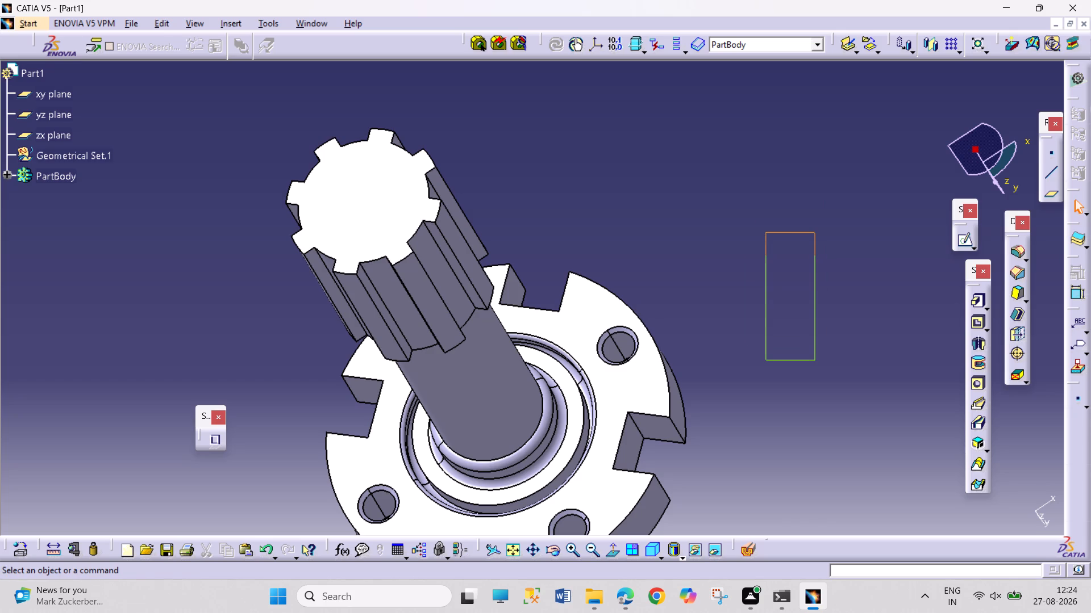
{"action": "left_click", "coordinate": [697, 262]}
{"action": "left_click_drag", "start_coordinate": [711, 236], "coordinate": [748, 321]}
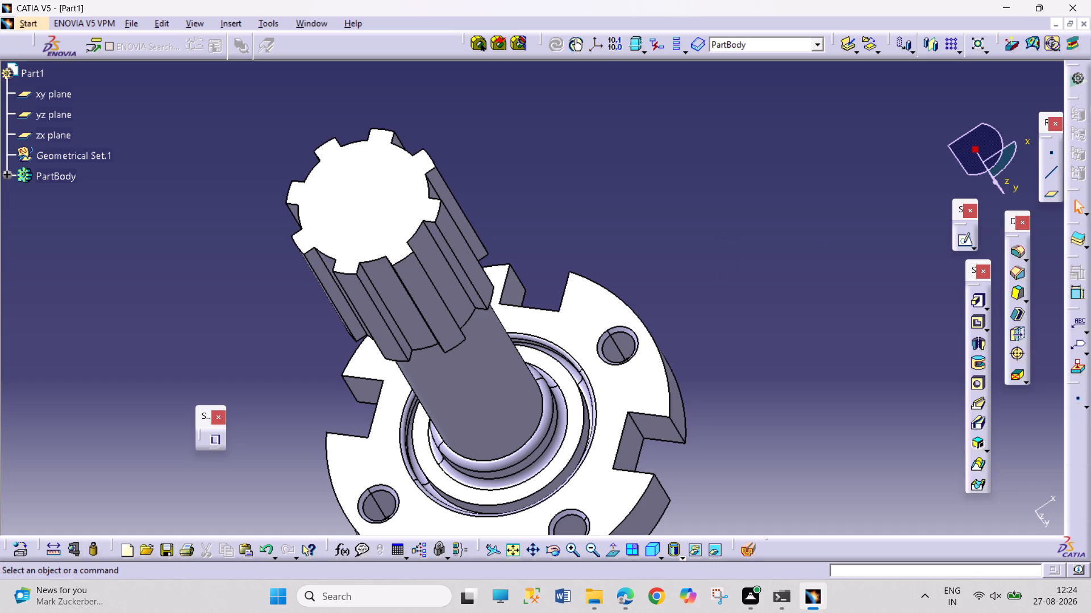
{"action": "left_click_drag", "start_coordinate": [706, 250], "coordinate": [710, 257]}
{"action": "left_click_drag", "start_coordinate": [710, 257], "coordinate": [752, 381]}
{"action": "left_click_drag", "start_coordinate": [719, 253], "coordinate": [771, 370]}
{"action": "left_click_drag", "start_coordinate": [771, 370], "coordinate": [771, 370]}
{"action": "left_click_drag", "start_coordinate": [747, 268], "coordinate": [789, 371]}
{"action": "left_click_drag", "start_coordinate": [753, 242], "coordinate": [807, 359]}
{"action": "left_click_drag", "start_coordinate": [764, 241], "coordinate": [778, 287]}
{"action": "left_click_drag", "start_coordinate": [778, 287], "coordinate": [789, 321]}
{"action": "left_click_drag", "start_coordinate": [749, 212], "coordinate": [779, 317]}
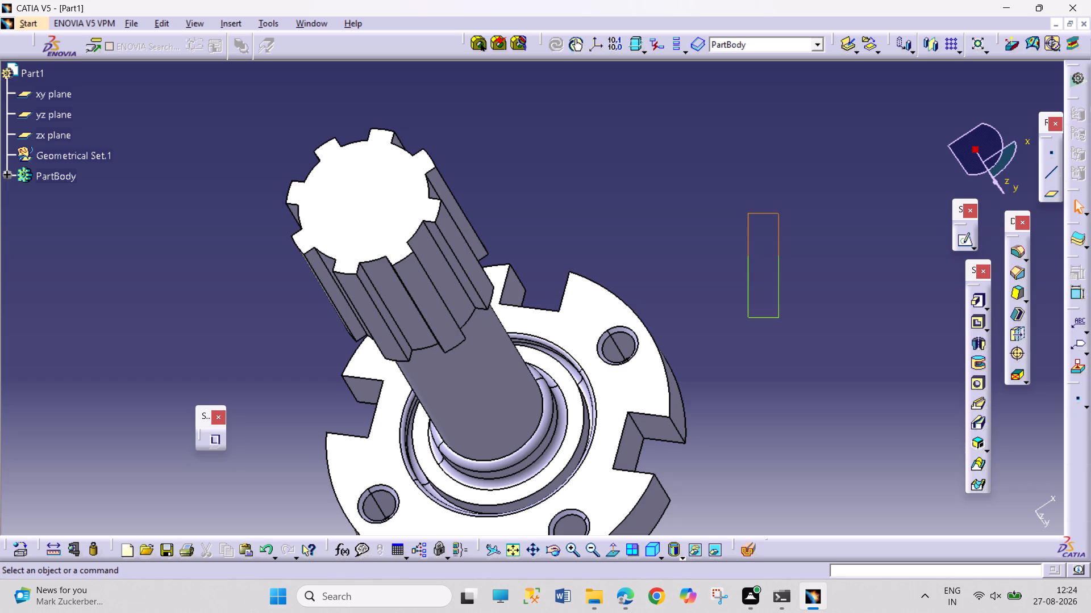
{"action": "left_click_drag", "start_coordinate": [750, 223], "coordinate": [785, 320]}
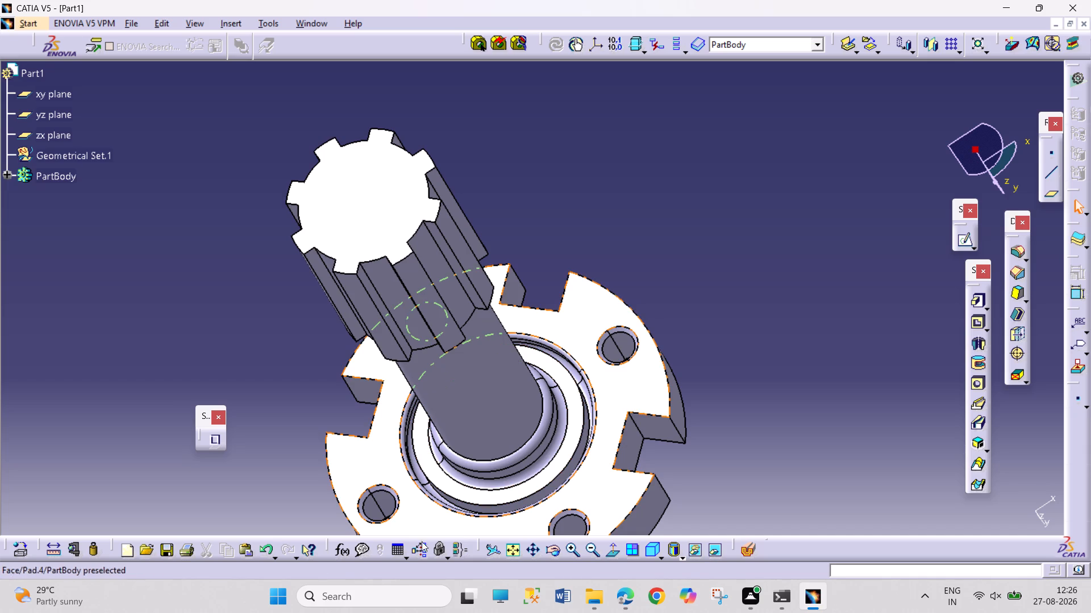
Inspect the whole part from the isometric view, the splined end and the flange side.
{"action": "left_click", "coordinate": [649, 548]}
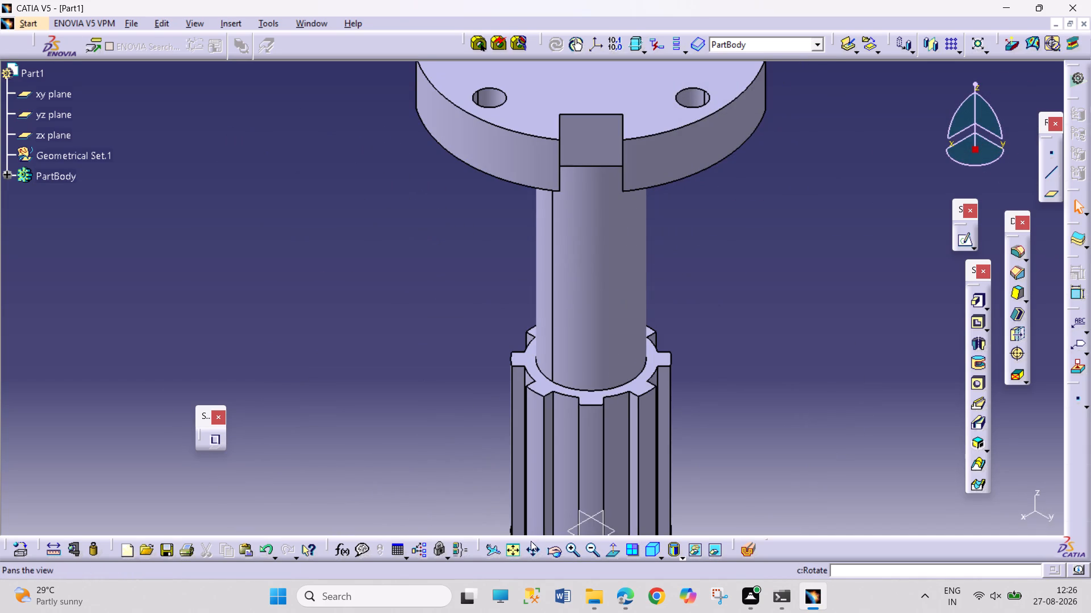
{"action": "left_click", "coordinate": [509, 551]}
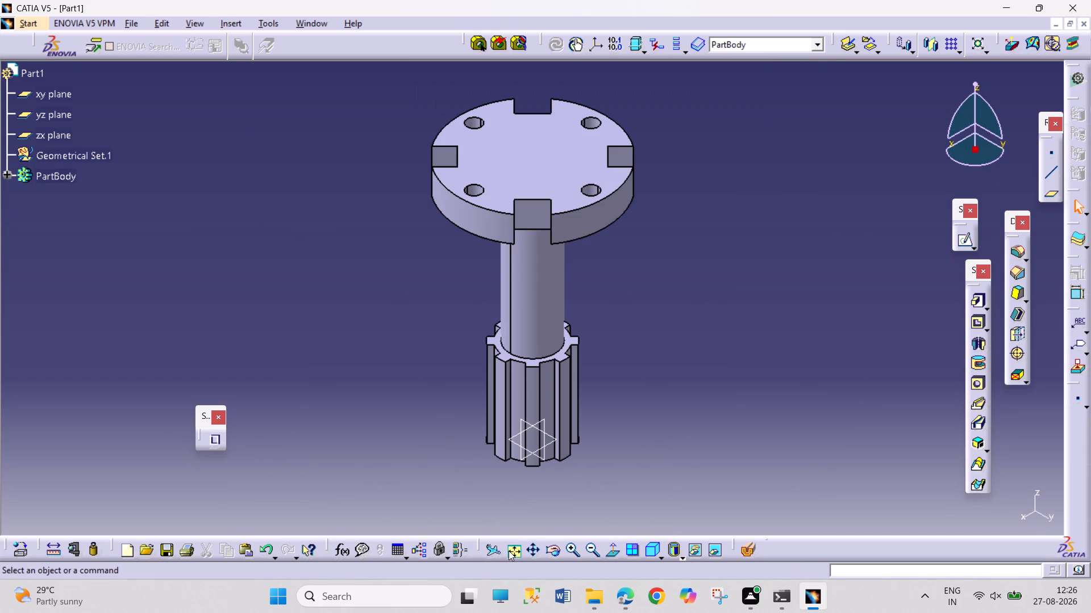
{"action": "left_click", "coordinate": [552, 551]}
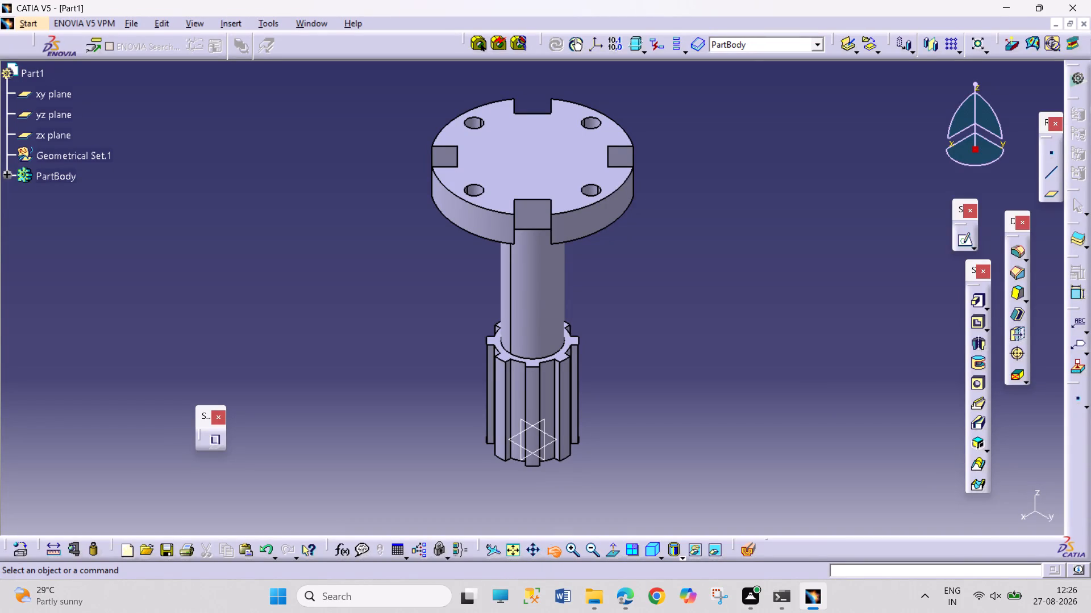
{"action": "left_click_drag", "start_coordinate": [548, 479], "coordinate": [651, 181]}
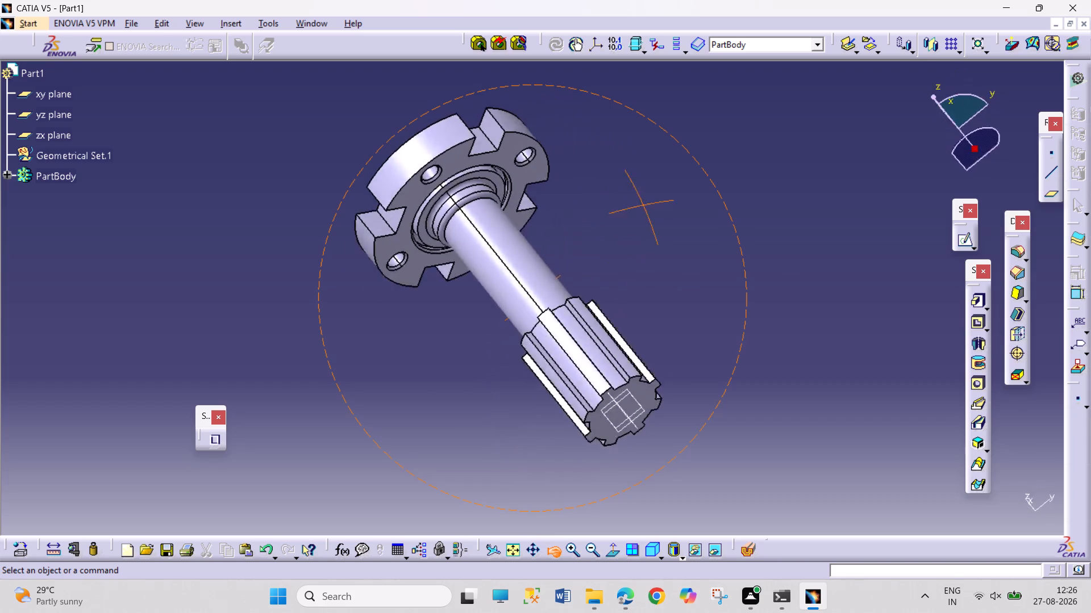
{"action": "left_click_drag", "start_coordinate": [651, 181], "coordinate": [310, 128]}
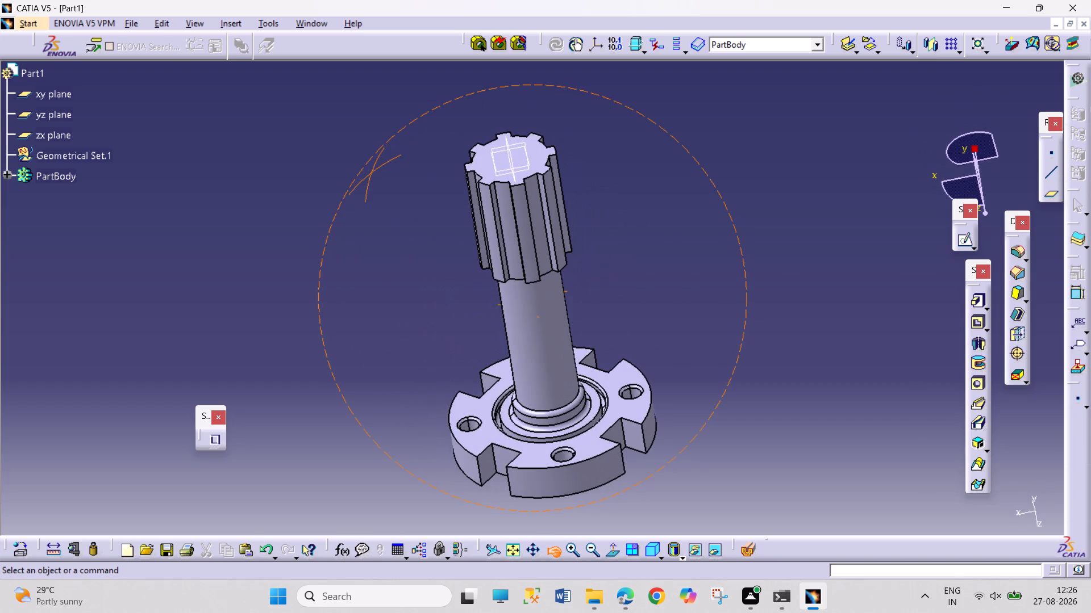
{"action": "left_click_drag", "start_coordinate": [310, 128], "coordinate": [309, 128]}
{"action": "left_click", "coordinate": [551, 552]}
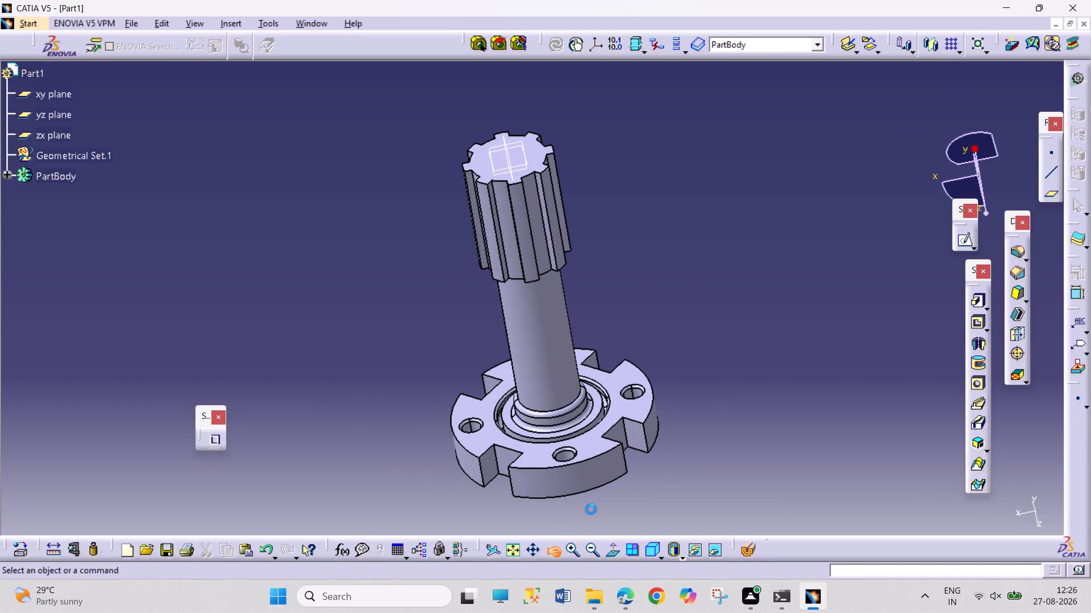
{"action": "left_click_drag", "start_coordinate": [591, 509], "coordinate": [588, 478]}
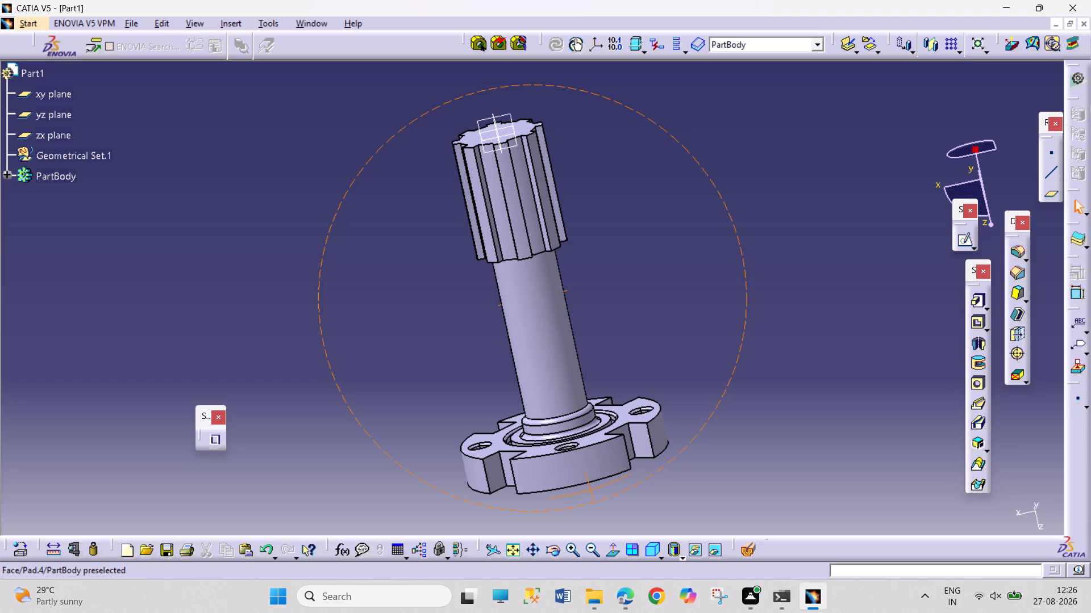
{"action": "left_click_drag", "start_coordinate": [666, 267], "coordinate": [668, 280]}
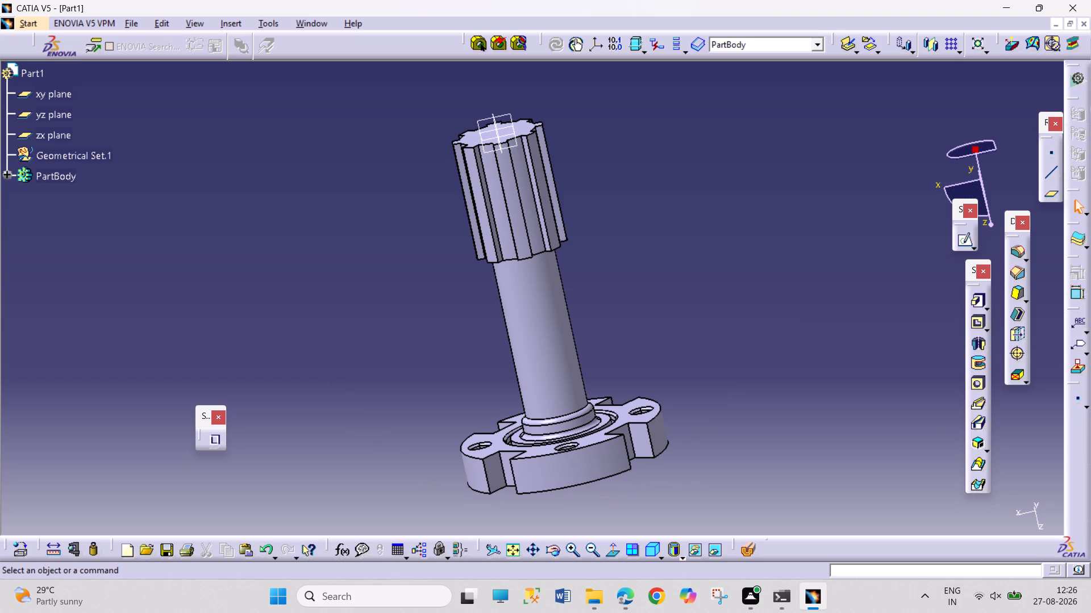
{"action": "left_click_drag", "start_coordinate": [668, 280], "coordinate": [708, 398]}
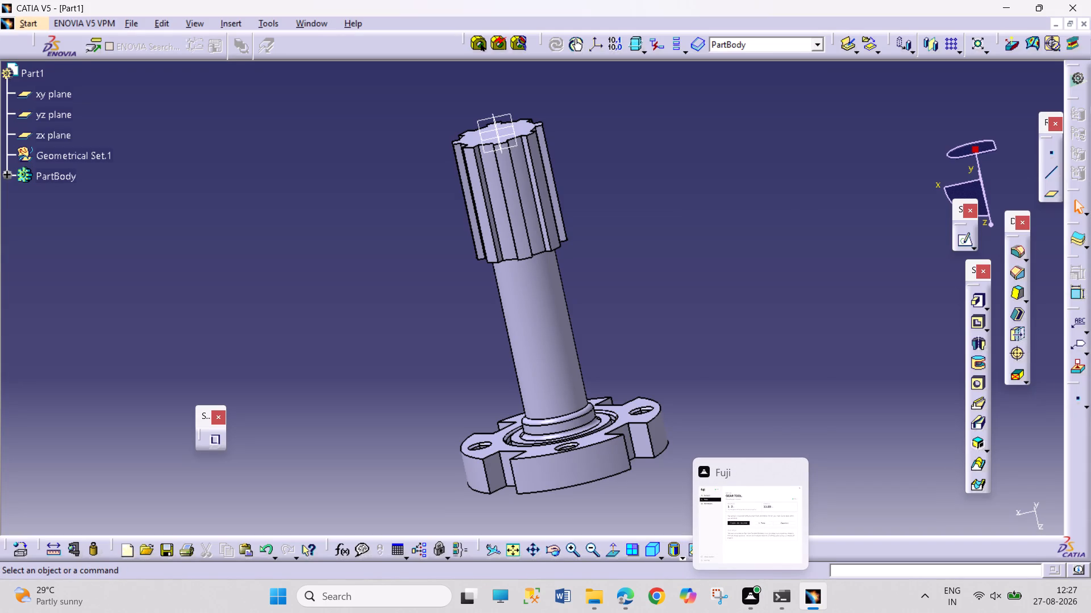
Save the part as GEAR TOOL in CATPart format in the CATIA FUJI folder.
{"action": "key", "text": "ctrl+s"}
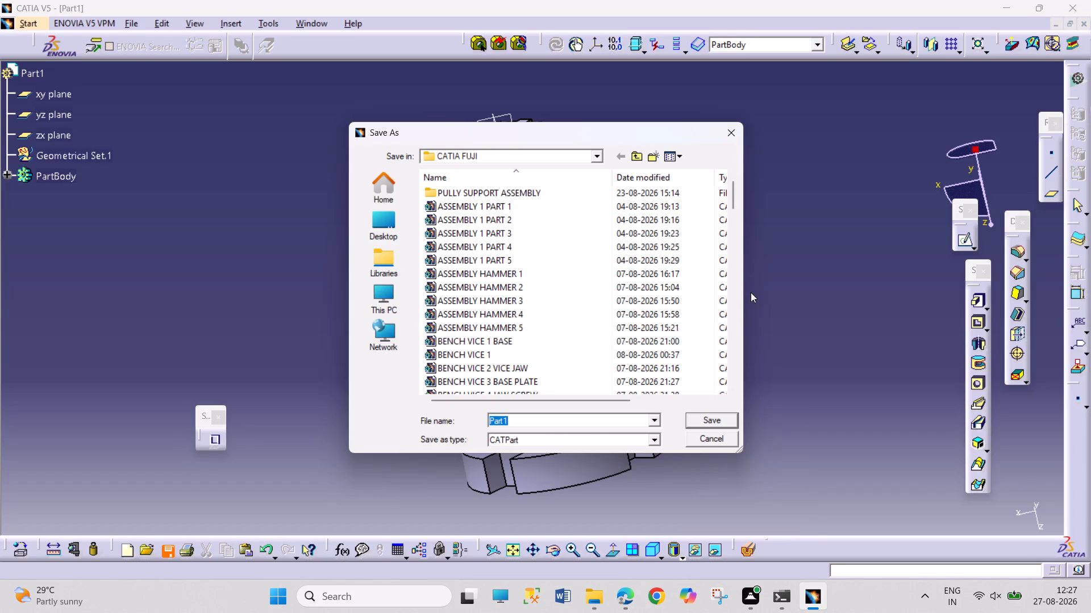
{"action": "type", "text": "GEAR TOOL"}
{"action": "key", "text": "Return"}
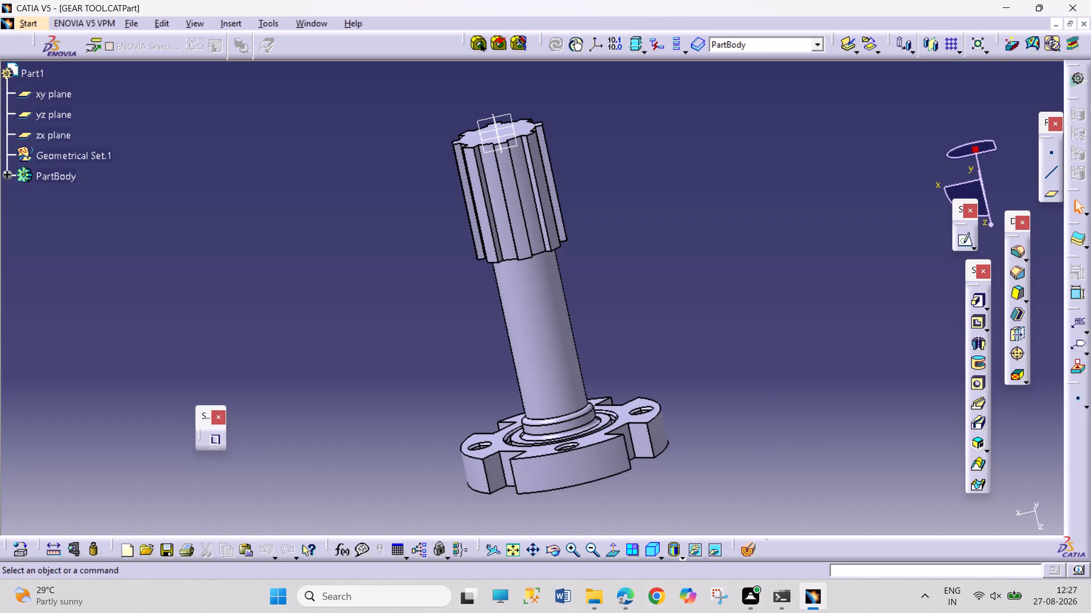